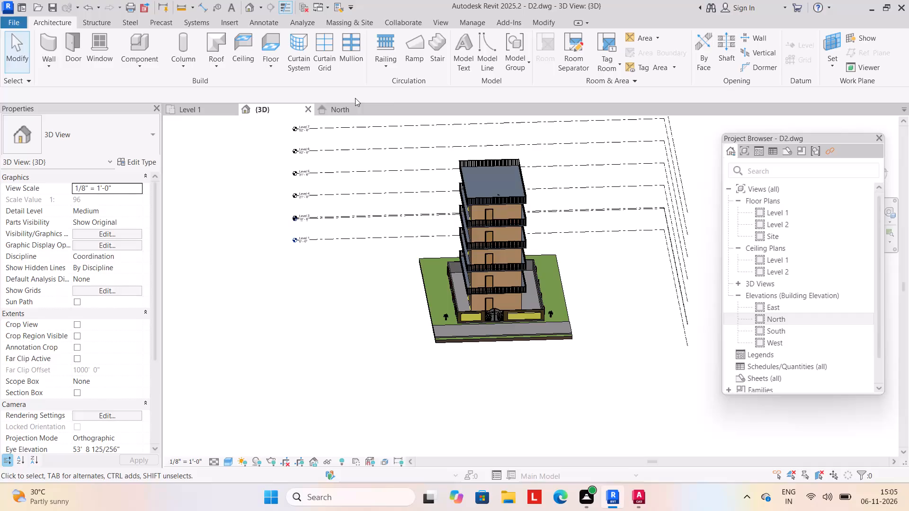
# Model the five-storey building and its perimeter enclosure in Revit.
# Close all open views of the D2.dwg project and discard its changes.
pyautogui.click(381, 106)
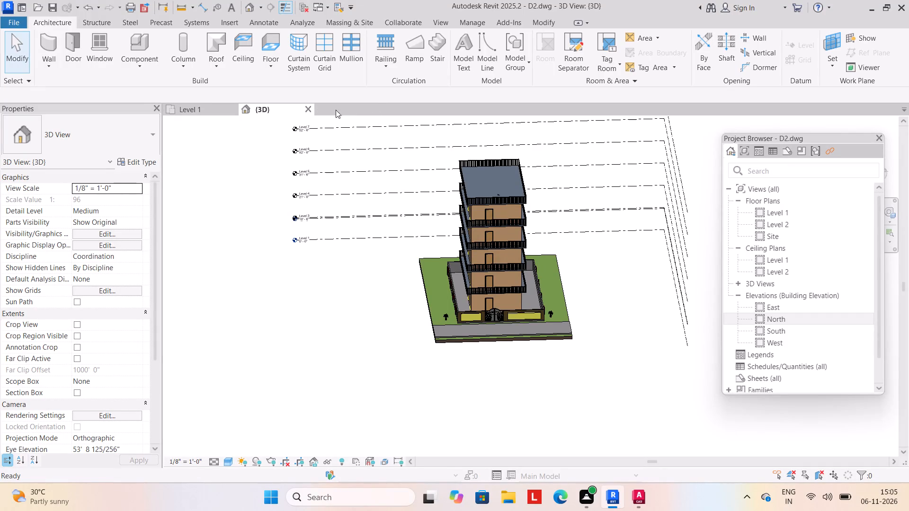
pyautogui.click(309, 106)
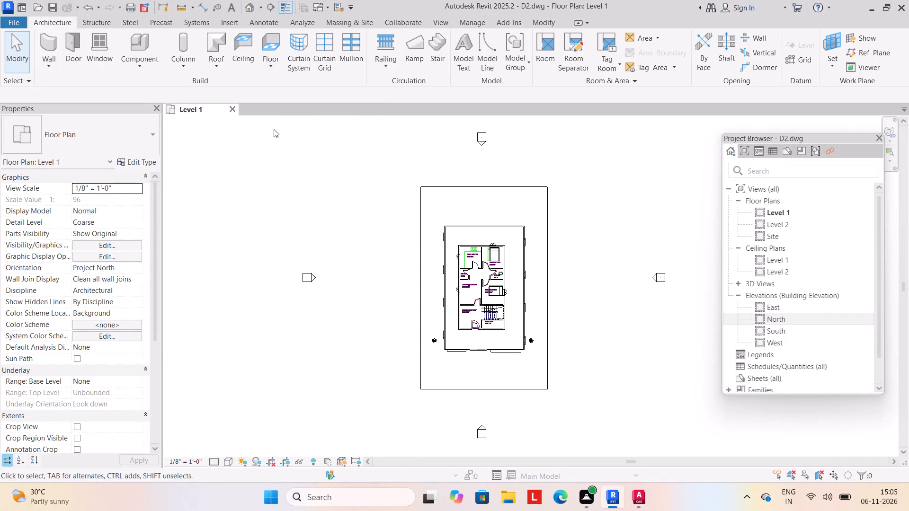
pyautogui.click(233, 110)
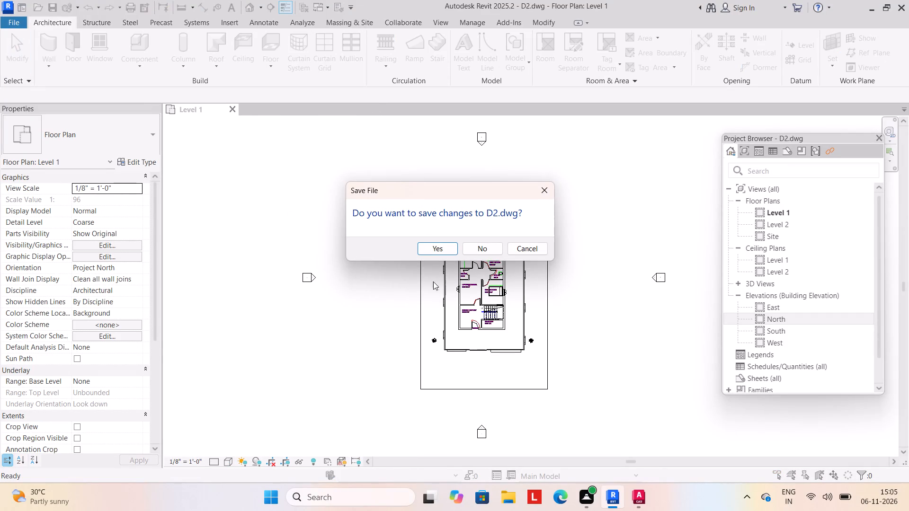
pyautogui.click(489, 246)
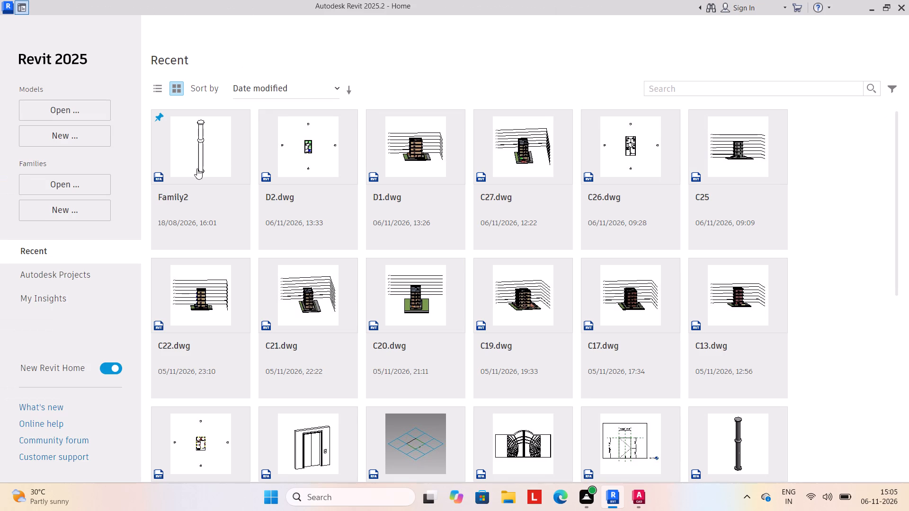
# Create a new project from the default.rte template in the English-Imperial template folder.
pyautogui.click(82, 129)
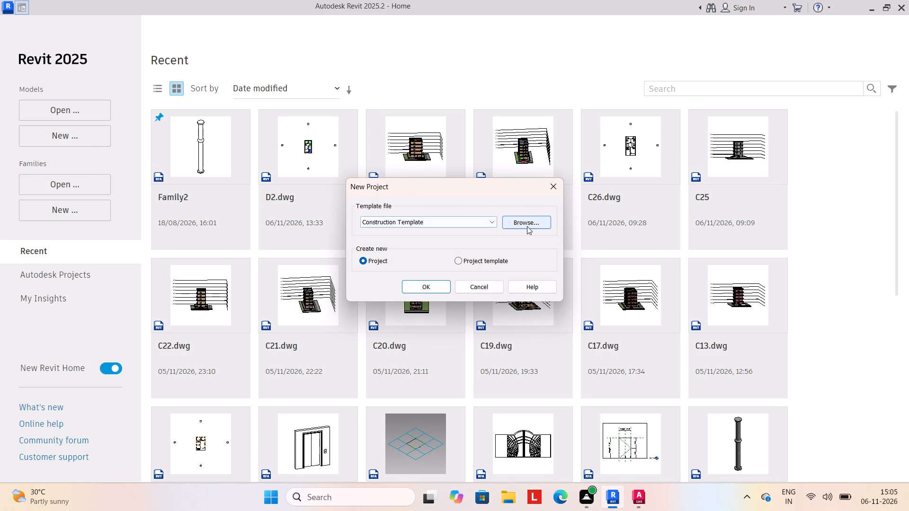
pyautogui.click(528, 224)
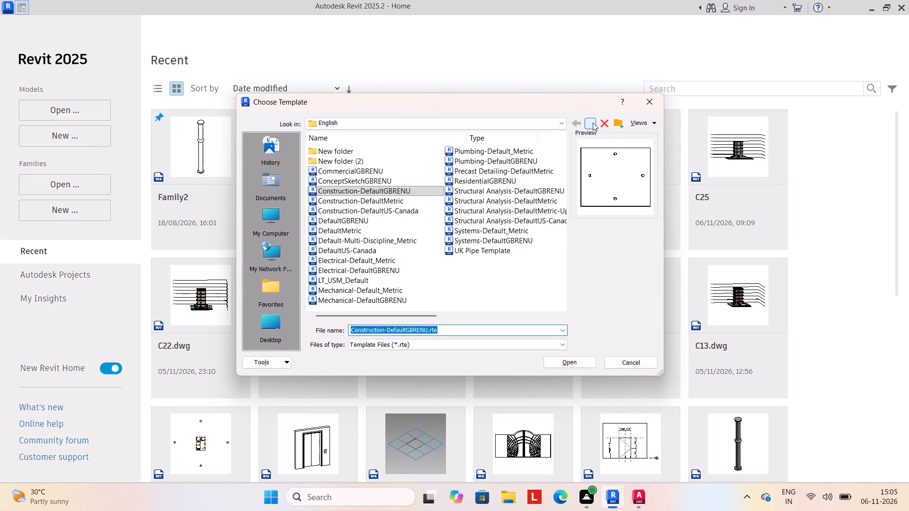
pyautogui.click(593, 122)
pyautogui.doubleClick(364, 176)
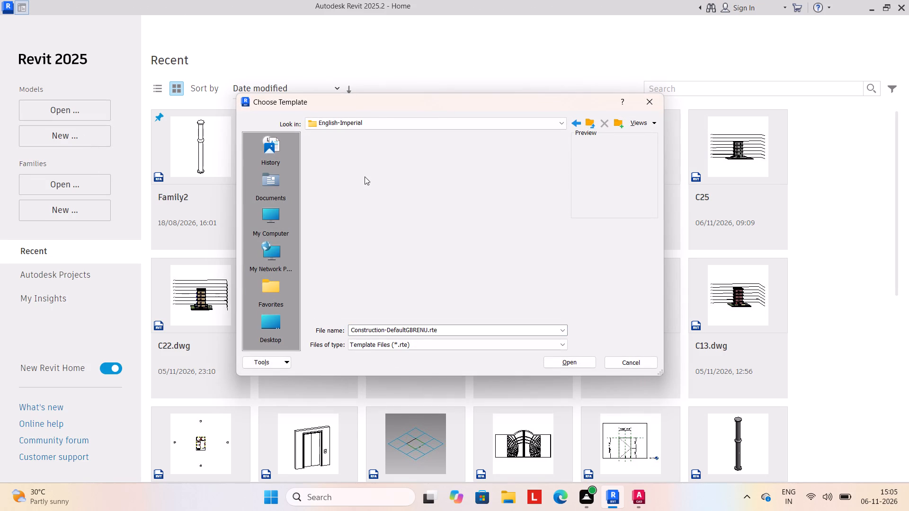
pyautogui.doubleClick(367, 169)
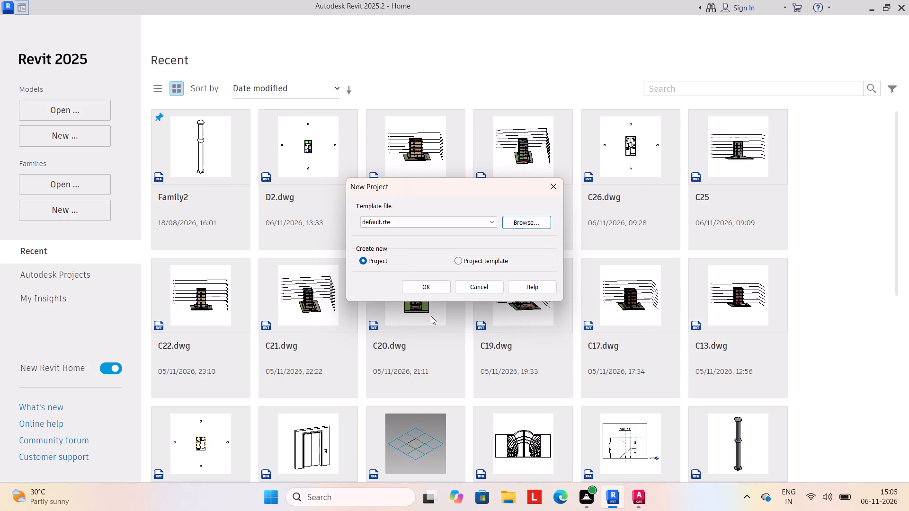
pyautogui.click(431, 289)
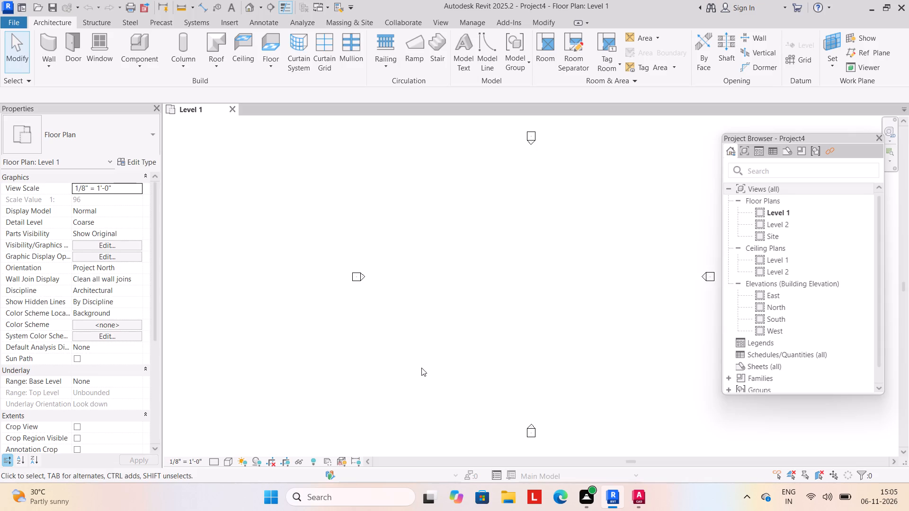
# Link the D3 DWG file from the Desktop at Level 1 with Auto - Center to Center positioning.
pyautogui.click(229, 24)
pyautogui.click(88, 63)
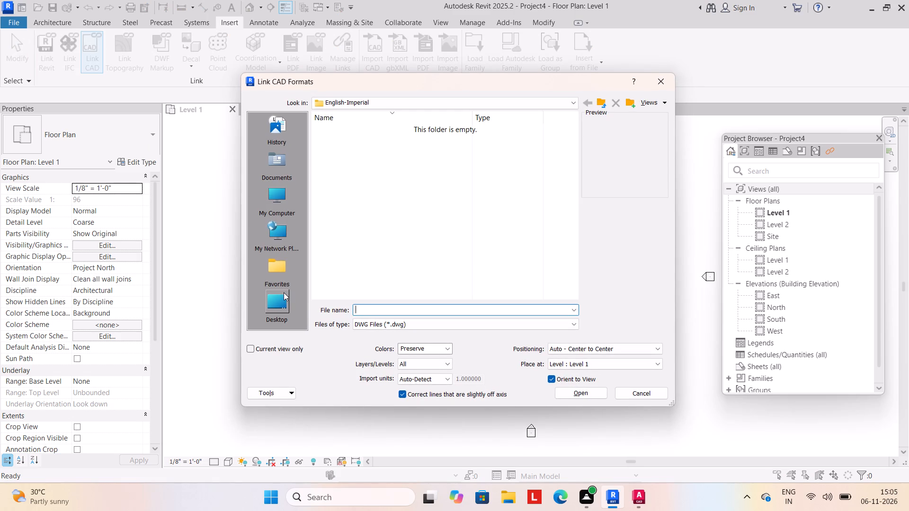
pyautogui.click(284, 292)
pyautogui.click(352, 182)
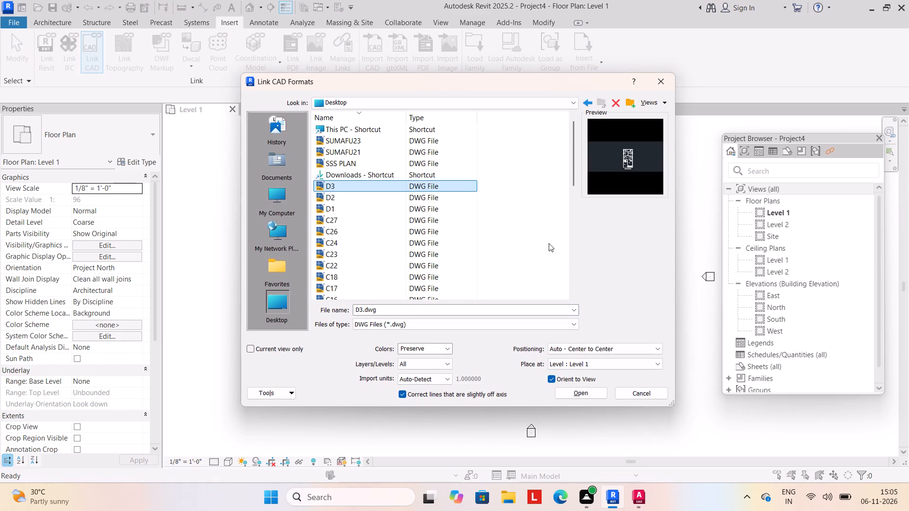
pyautogui.click(654, 346)
pyautogui.click(614, 346)
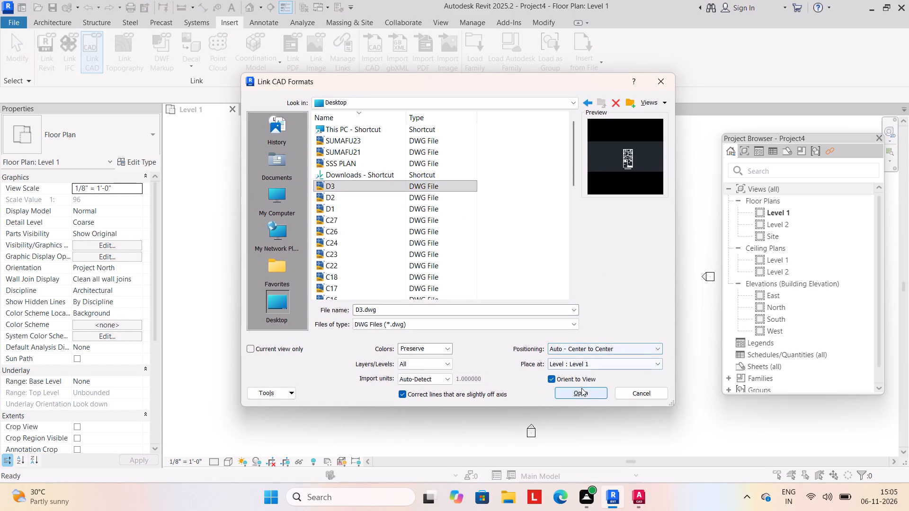
pyautogui.click(581, 392)
# Start an architectural wall and duplicate the Generic - 8" wall type under the name WALL9".
pyautogui.moveTo(444, 258); pyautogui.dragTo(351, 241, button='middle')
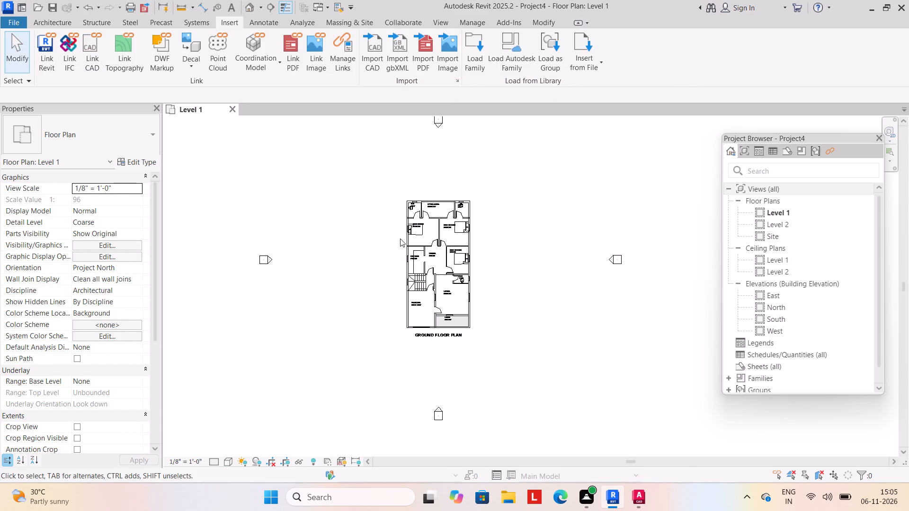
pyautogui.scroll(2, 402, 235)
pyautogui.moveTo(402, 235); pyautogui.dragTo(394, 249, button='middle')
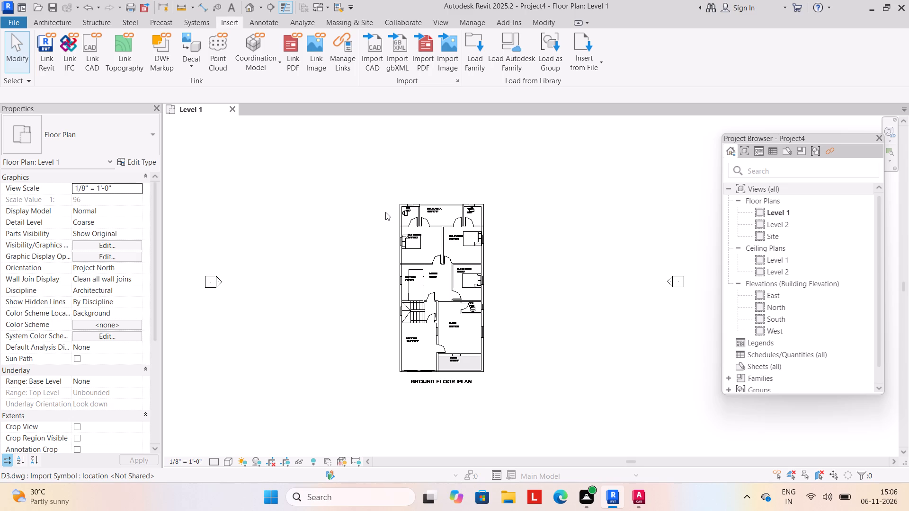
pyautogui.scroll(1, 424, 307)
pyautogui.moveTo(423, 303); pyautogui.dragTo(404, 299, button='middle')
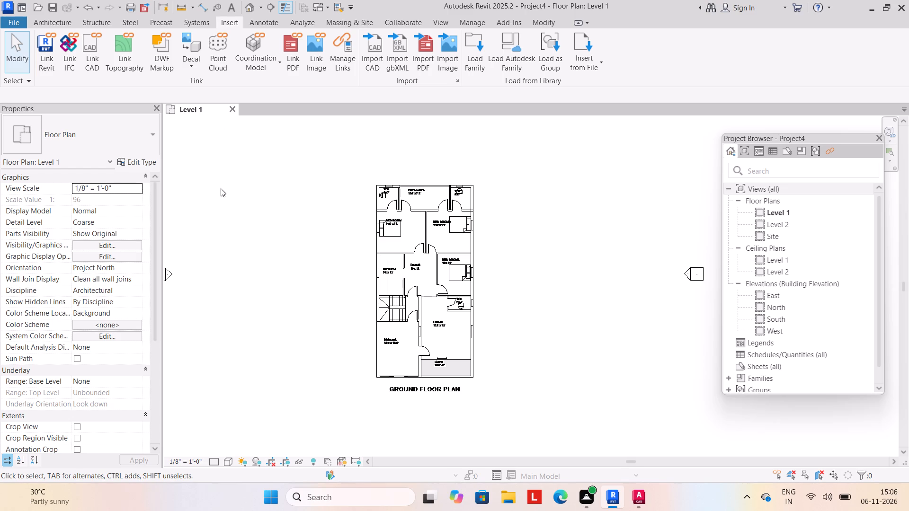
pyautogui.click(47, 17)
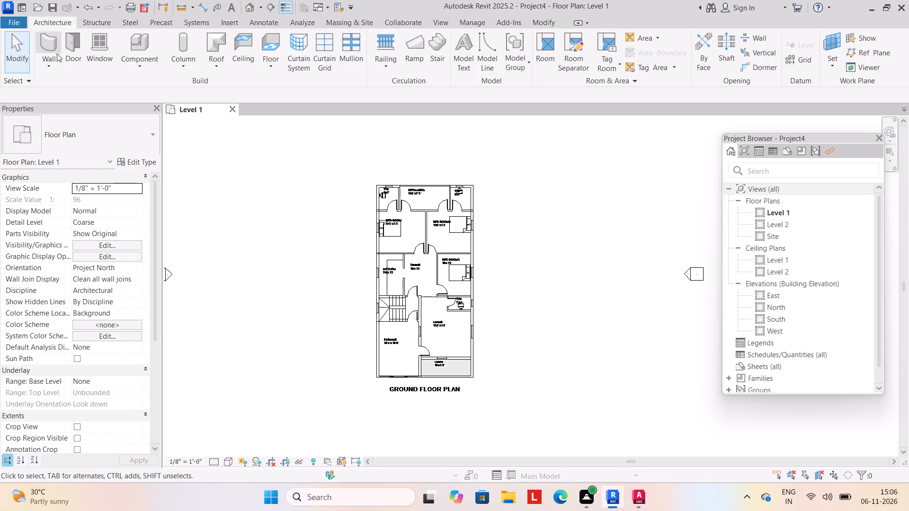
pyautogui.click(49, 65)
pyautogui.click(84, 87)
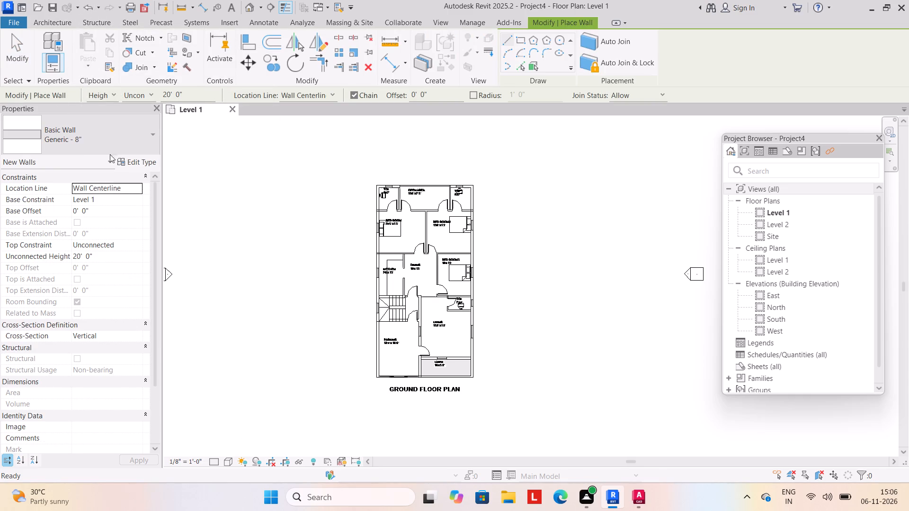
pyautogui.click(143, 161)
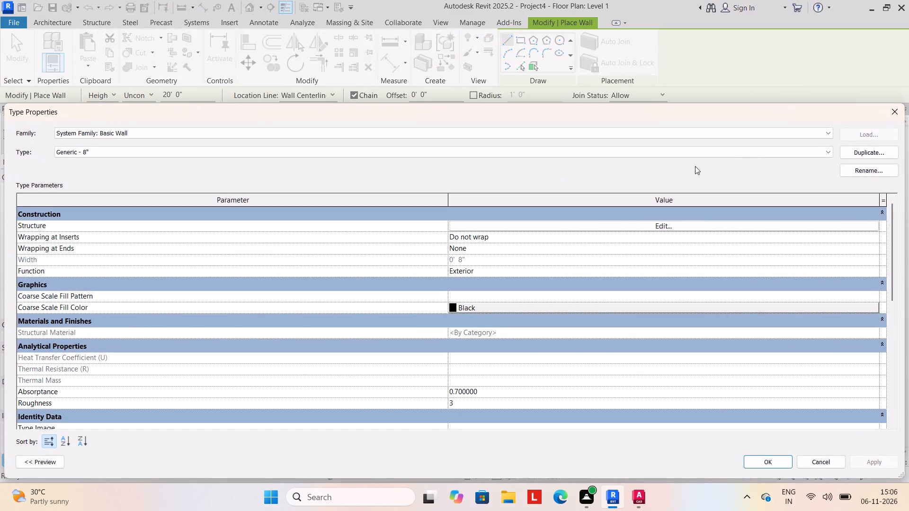
pyautogui.click(887, 154)
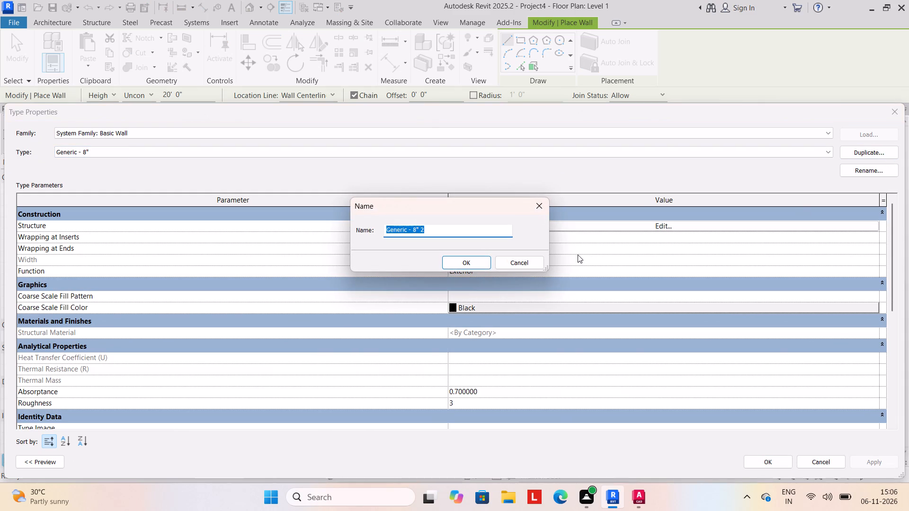
pyautogui.write('WALL')
pyautogui.press('9')
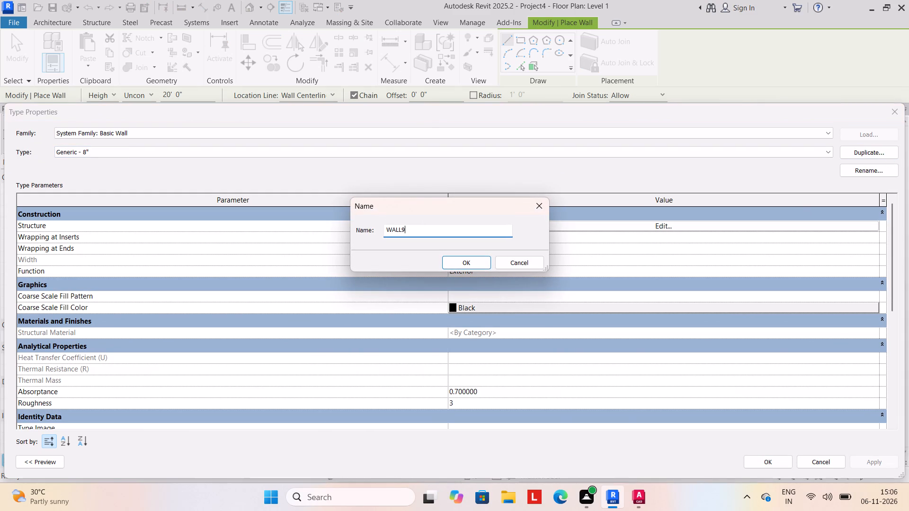
pyautogui.hotkey('shift', '"')
pyautogui.click(472, 263)
# Set the structure layer thickness of the WALL9" type to 9" and apply the type changes.
pyautogui.click(641, 229)
pyautogui.click(454, 220)
pyautogui.write("9'")
pyautogui.press('BackSpace')
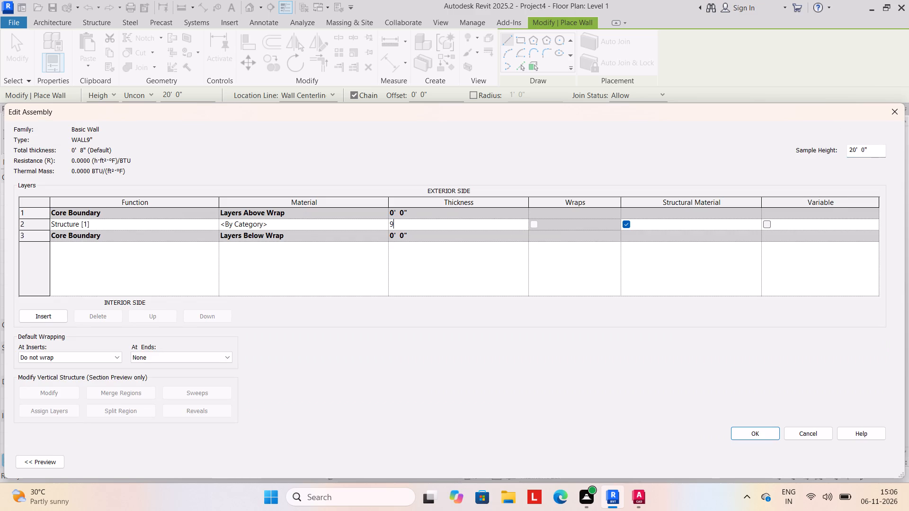
pyautogui.hotkey('shift', '"')
pyautogui.click(743, 437)
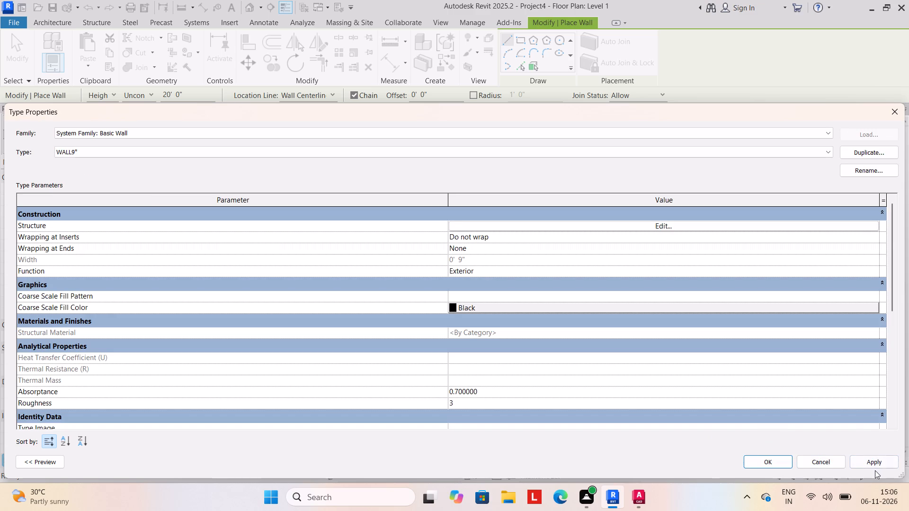
pyautogui.click(875, 460)
pyautogui.click(754, 458)
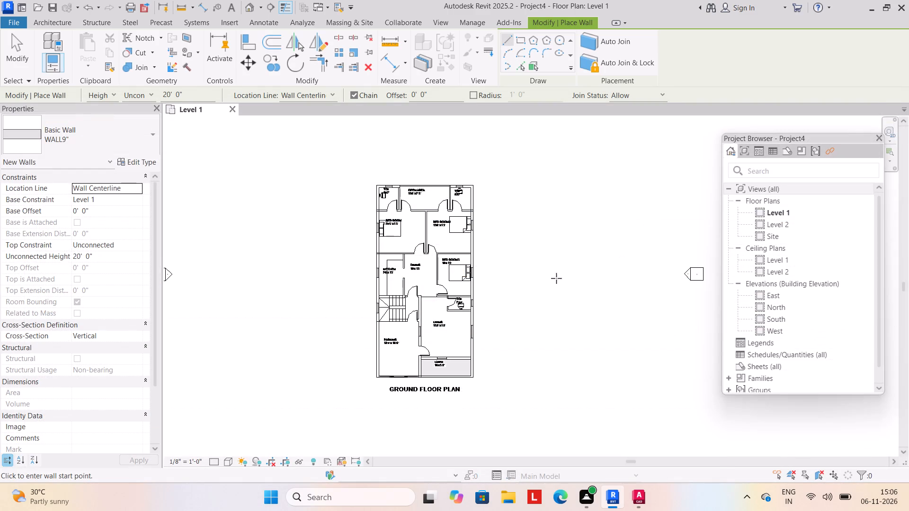
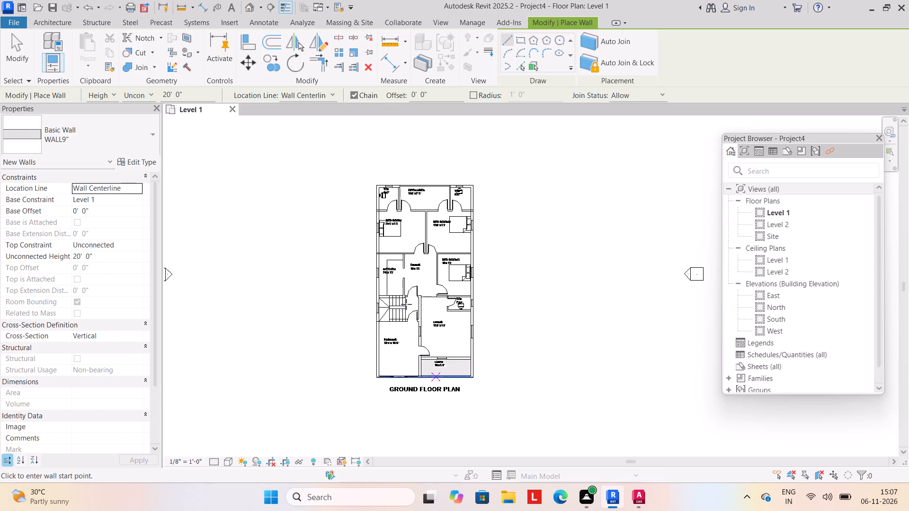
# Duplicate the WALL9" wall type under the name WALL4.5".
pyautogui.click(141, 162)
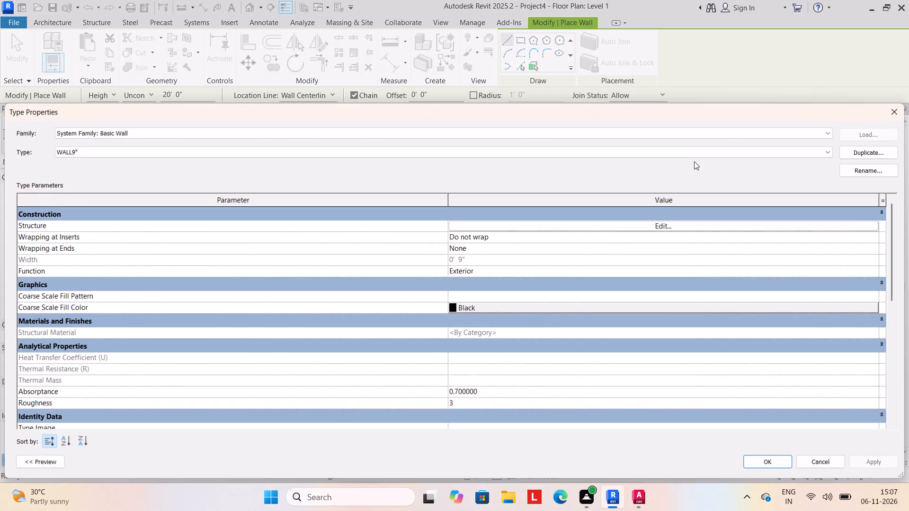
pyautogui.click(852, 147)
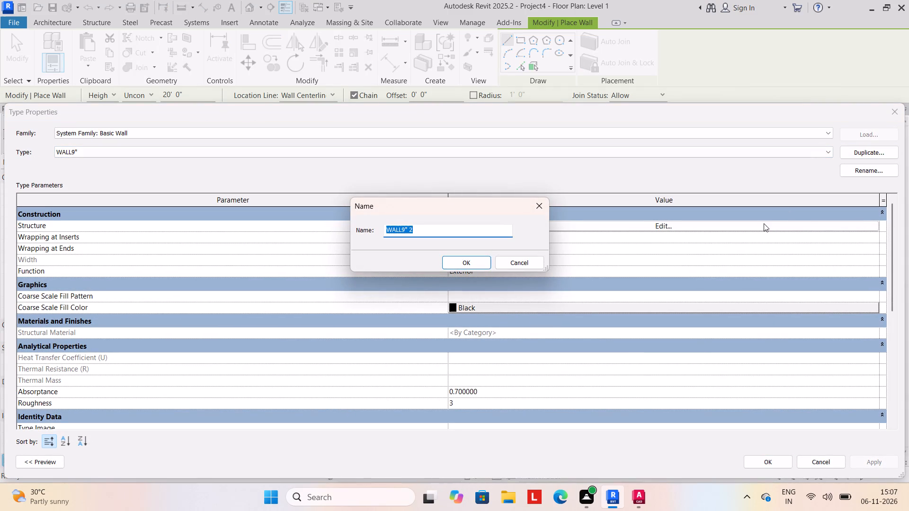
pyautogui.write('WALL4.5"')
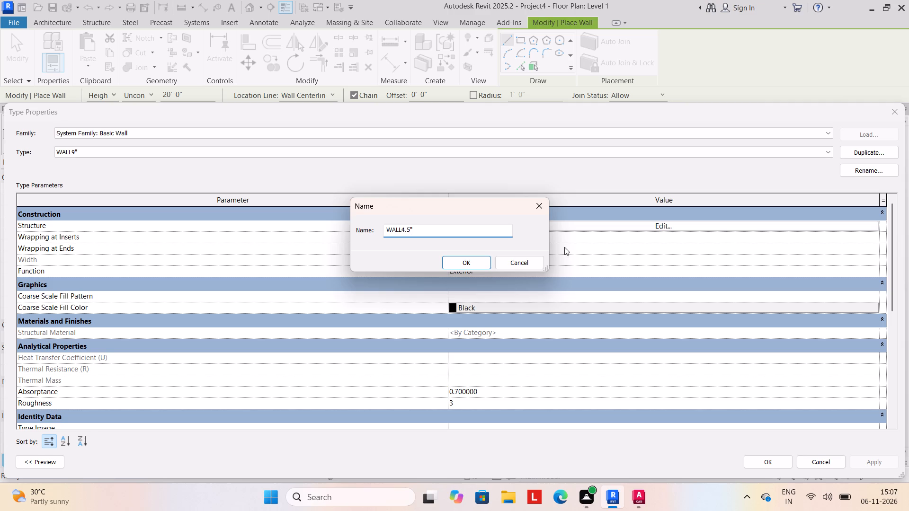
pyautogui.click(456, 269)
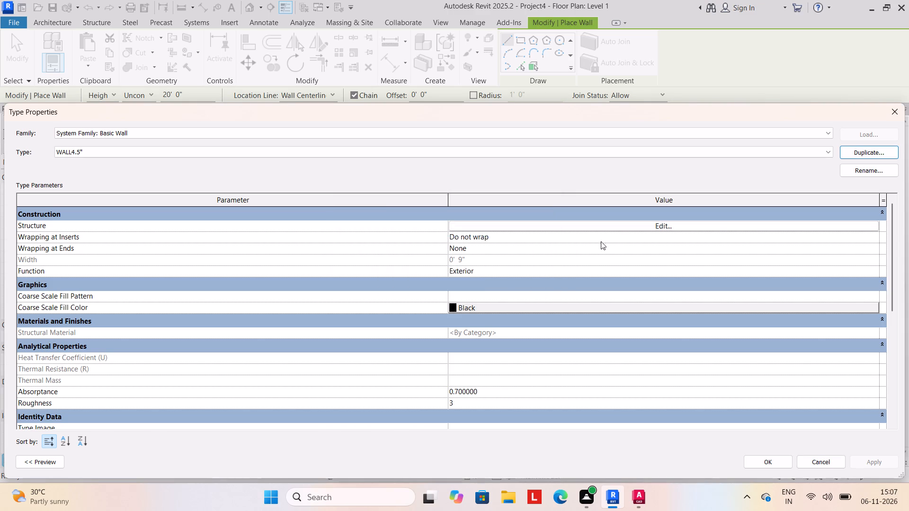
# Set the structure layer thickness of the WALL4.5" type to 4.5" and accept the type changes.
pyautogui.click(617, 225)
pyautogui.click(456, 227)
pyautogui.write('4.5')
pyautogui.hotkey('shift', '"')
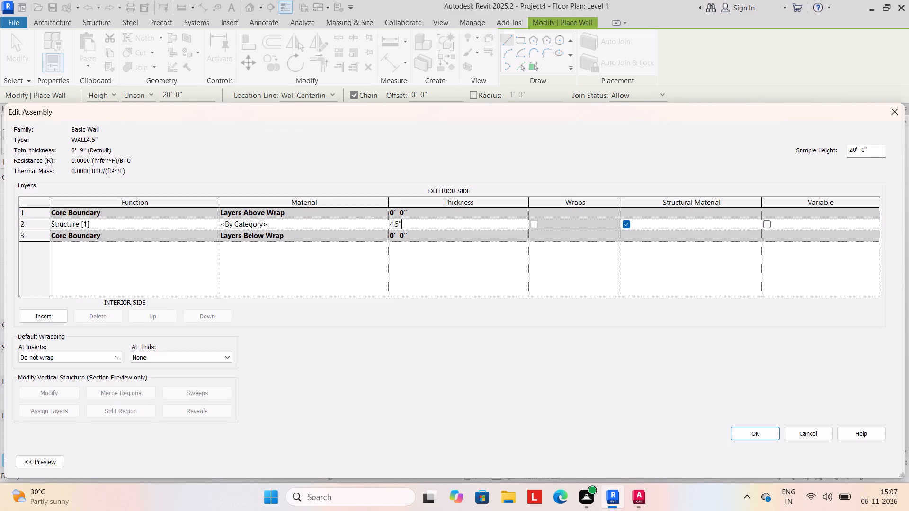
pyautogui.click(751, 432)
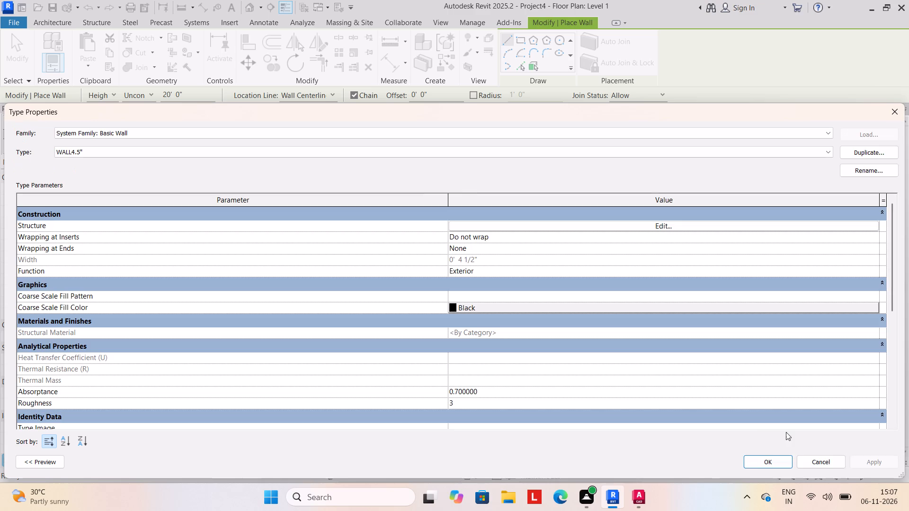
pyautogui.click(873, 459)
pyautogui.click(753, 458)
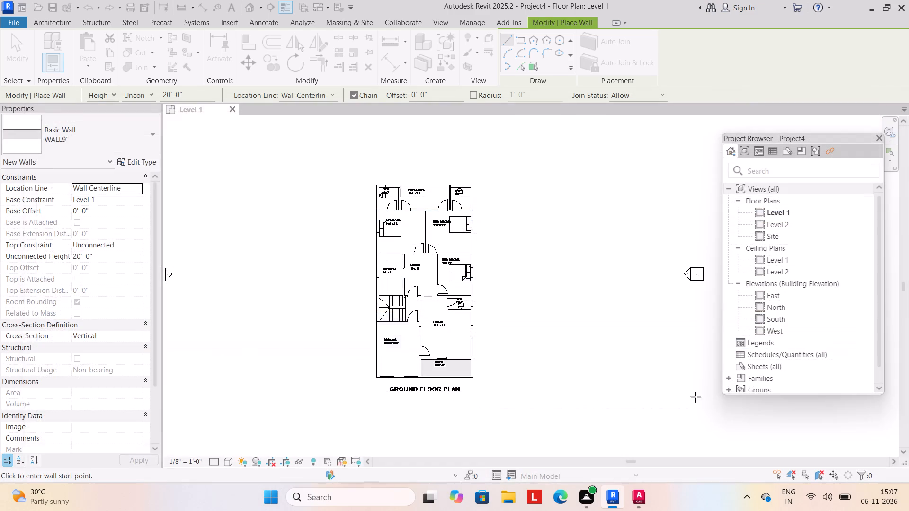
# Set the new walls' location line to Finish Face: Interior and their unconnected height to 10'.
pyautogui.click(140, 187)
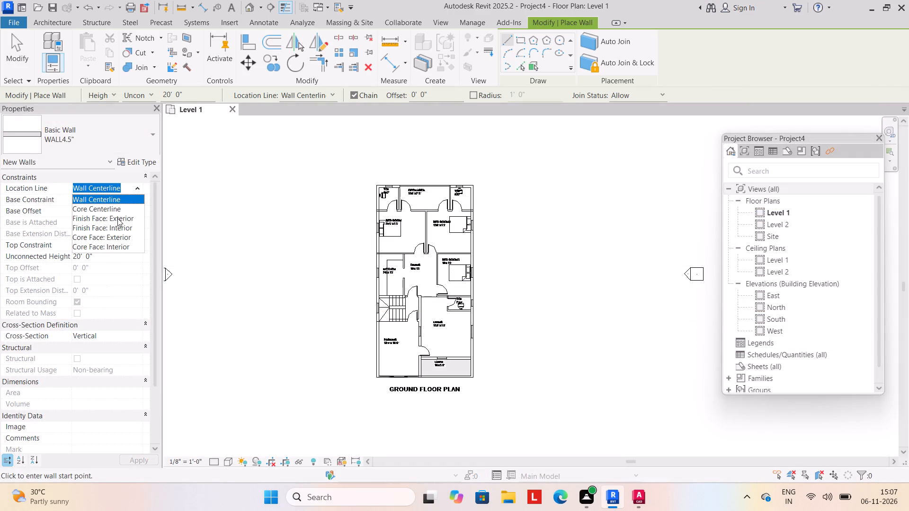
pyautogui.click(115, 225)
pyautogui.click(111, 261)
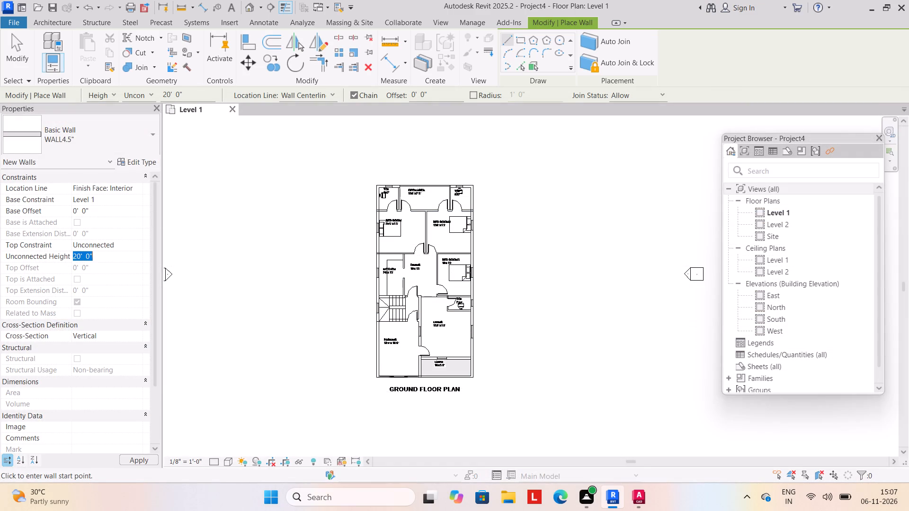
pyautogui.write("10'")
pyautogui.press('Return')
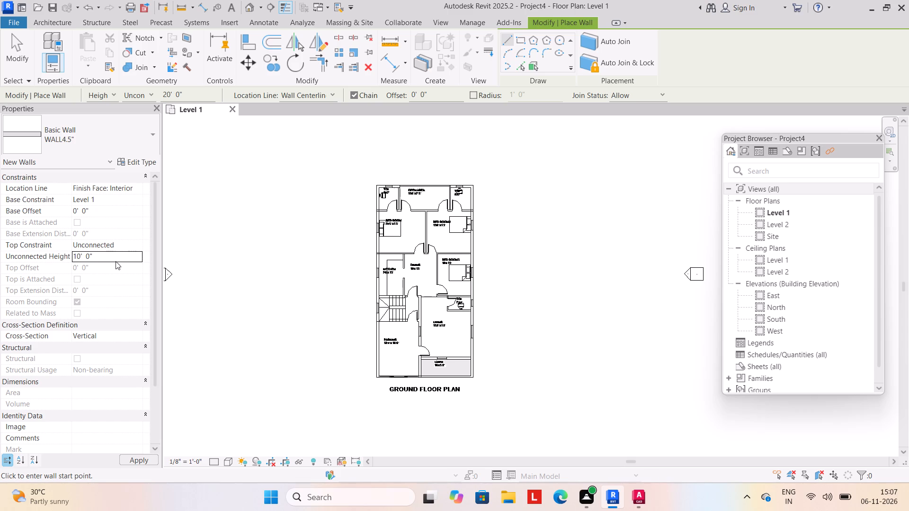
# Draw WALL9" walls from the open area's left partition to the plan's top-left corner and about 60' down the left side.
pyautogui.scroll(5, 410, 181)
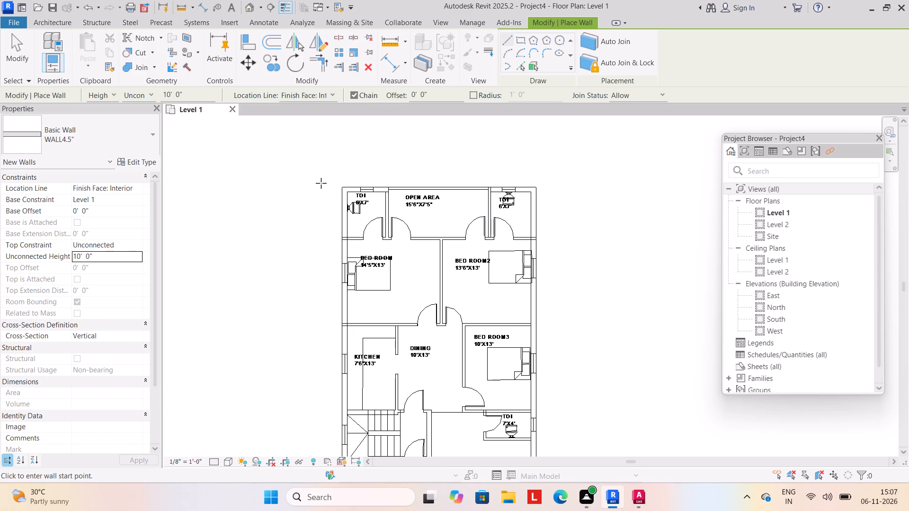
pyautogui.scroll(2, 418, 157)
pyautogui.moveTo(412, 164); pyautogui.dragTo(380, 174, button='middle')
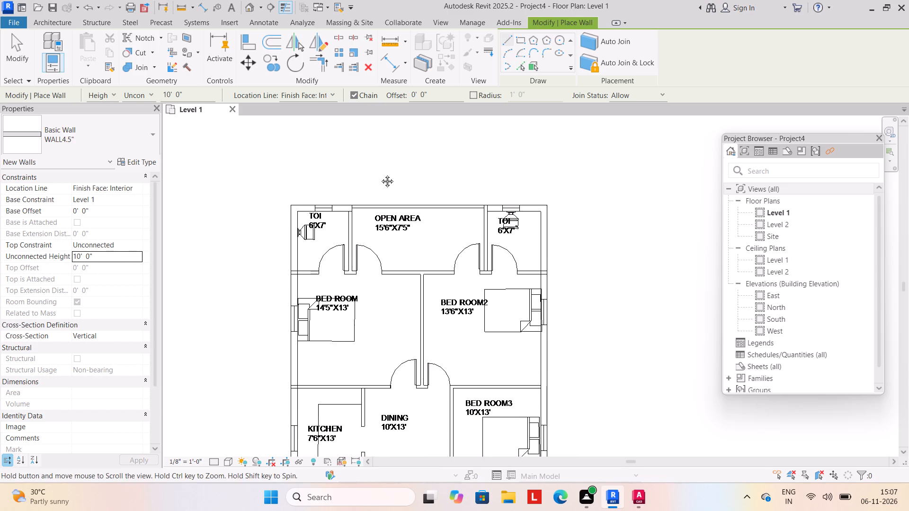
pyautogui.moveTo(380, 174); pyautogui.dragTo(377, 175, button='middle')
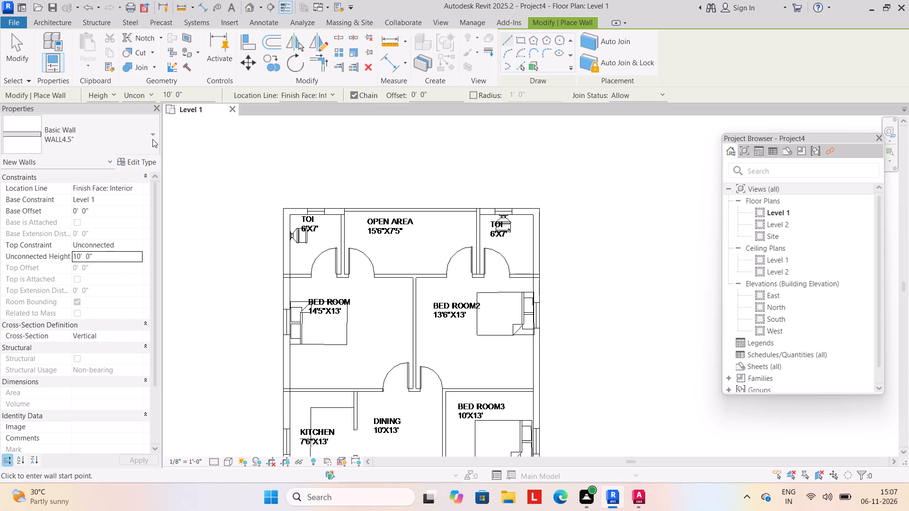
pyautogui.click(152, 139)
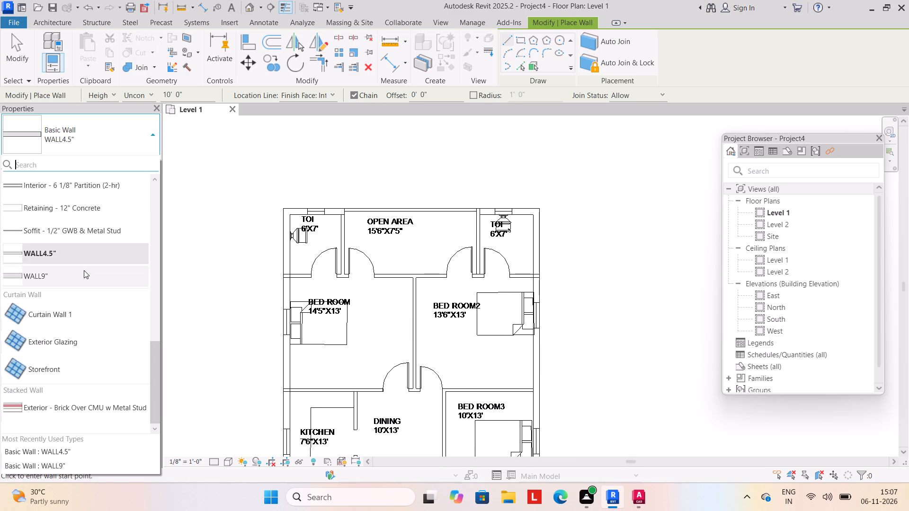
pyautogui.click(84, 270)
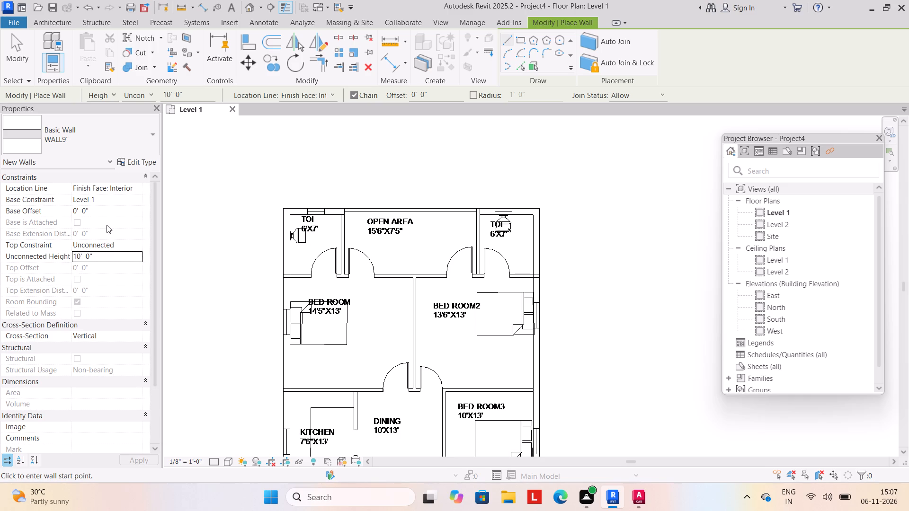
pyautogui.scroll(4, 354, 196)
pyautogui.click(339, 216)
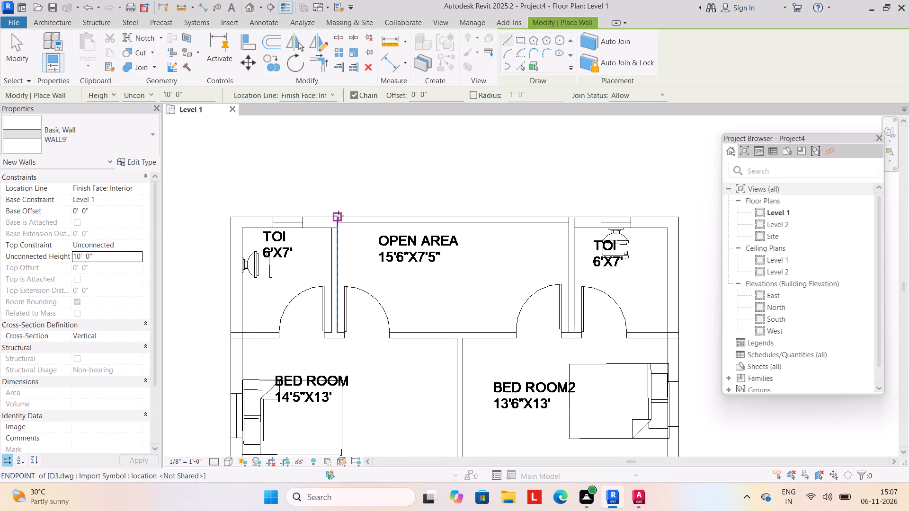
pyautogui.click(231, 220)
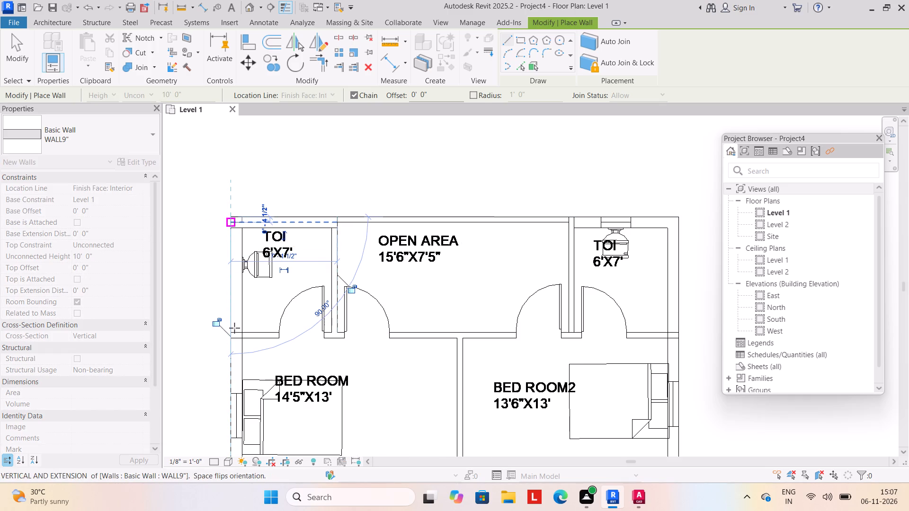
pyautogui.scroll(-2, 234, 343)
pyautogui.moveTo(234, 343); pyautogui.dragTo(249, 198, button='middle')
pyautogui.scroll(-2, 249, 353)
pyautogui.moveTo(248, 354); pyautogui.dragTo(249, 334, button='middle')
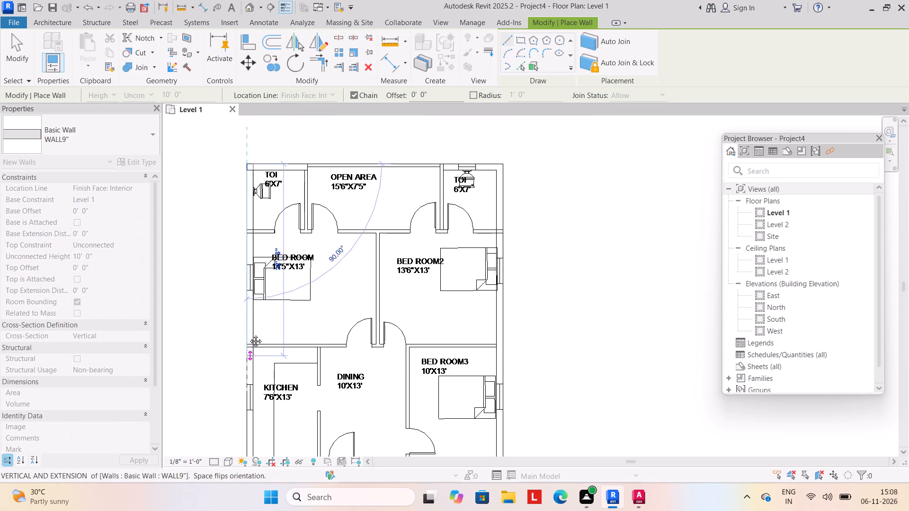
pyautogui.moveTo(249, 334); pyautogui.dragTo(264, 247, button='middle')
pyautogui.scroll(-3, 262, 411)
pyautogui.moveTo(262, 412); pyautogui.dragTo(258, 261, button='middle')
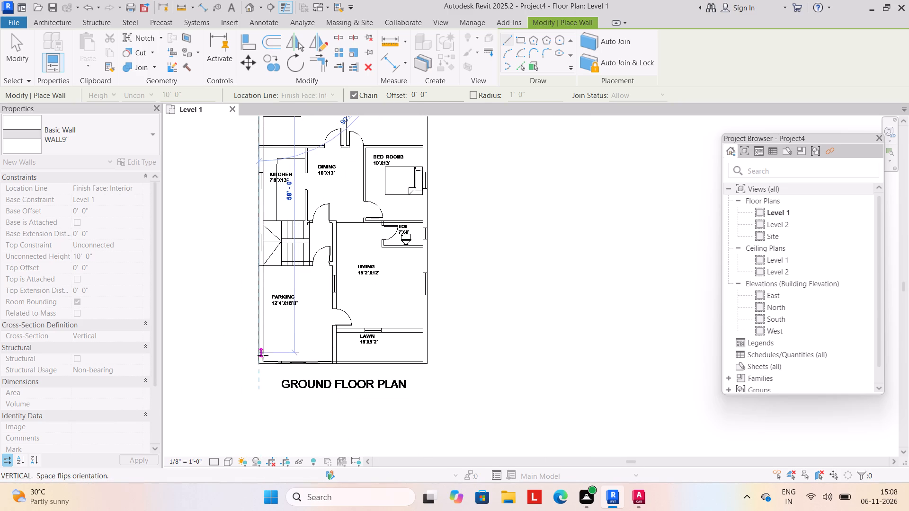
pyautogui.click(261, 367)
pyautogui.press('Escape')
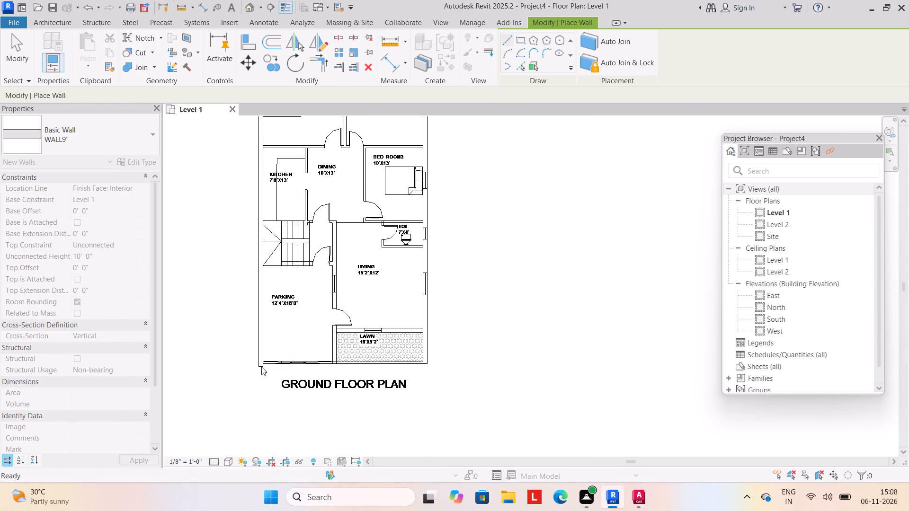
# Draw flipped WALL9" walls from the top-right toilet partition about 7' to the corner, continuing down the right side to the plan's bottom corner.
pyautogui.scroll(-4, 294, 353)
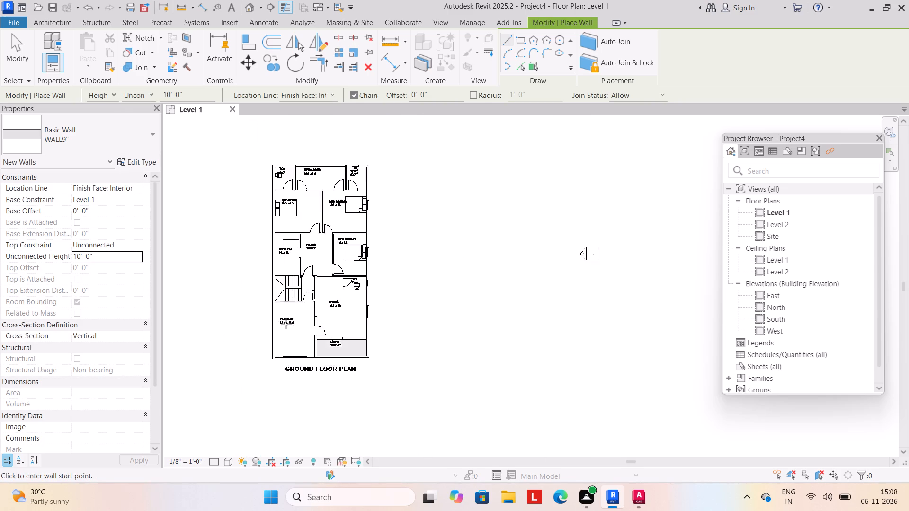
pyautogui.moveTo(286, 324); pyautogui.dragTo(298, 406, button='middle')
pyautogui.scroll(4, 387, 287)
pyautogui.scroll(4, 365, 194)
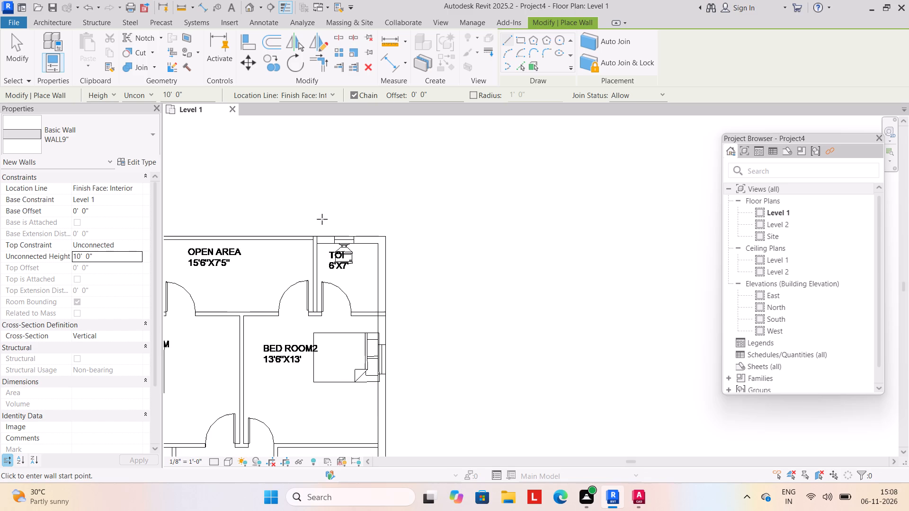
pyautogui.click(317, 235)
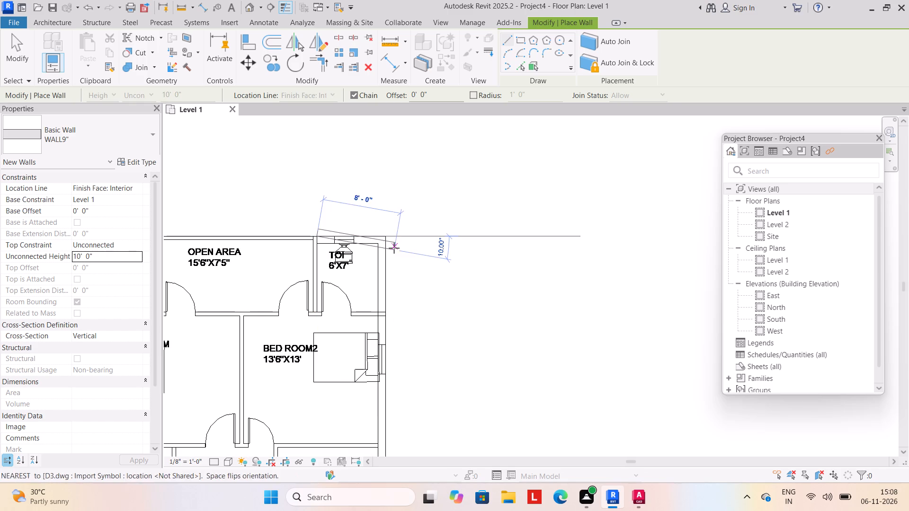
pyautogui.press('space')
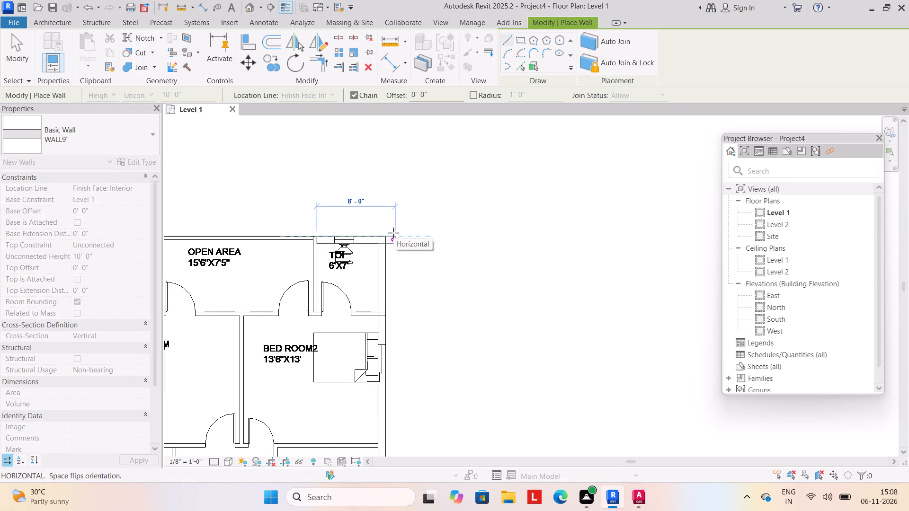
pyautogui.moveTo(384, 237); pyautogui.dragTo(384, 244)
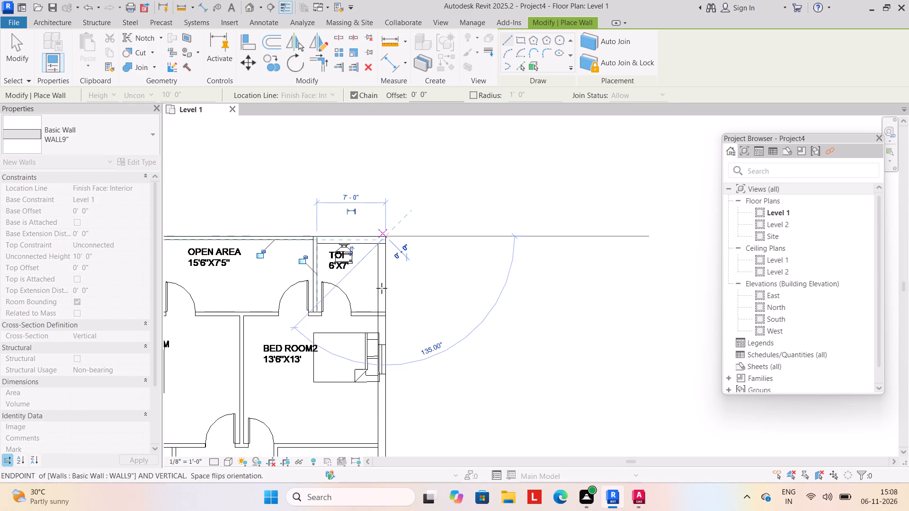
pyautogui.scroll(-2, 382, 385)
pyautogui.moveTo(379, 386); pyautogui.dragTo(377, 226, button='middle')
pyautogui.scroll(-1, 383, 367)
pyautogui.moveTo(383, 367); pyautogui.dragTo(382, 334, button='middle')
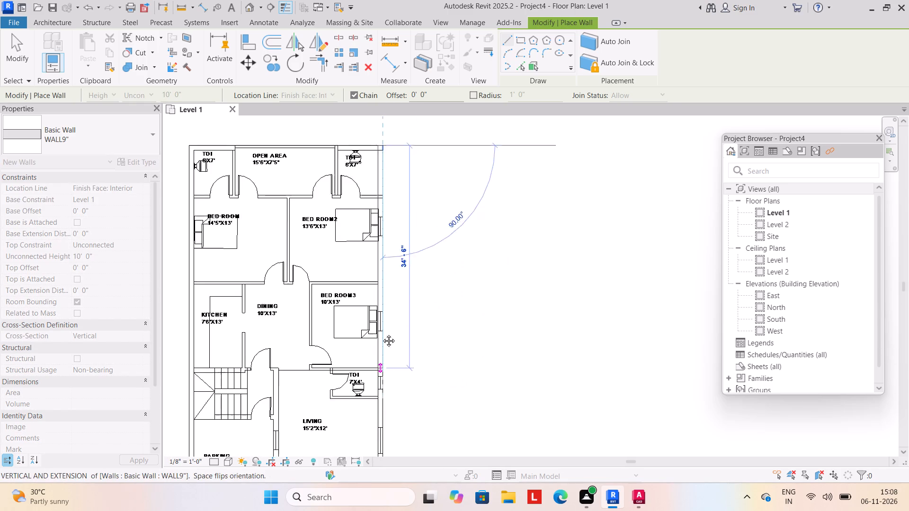
pyautogui.moveTo(382, 334); pyautogui.dragTo(384, 231, button='middle')
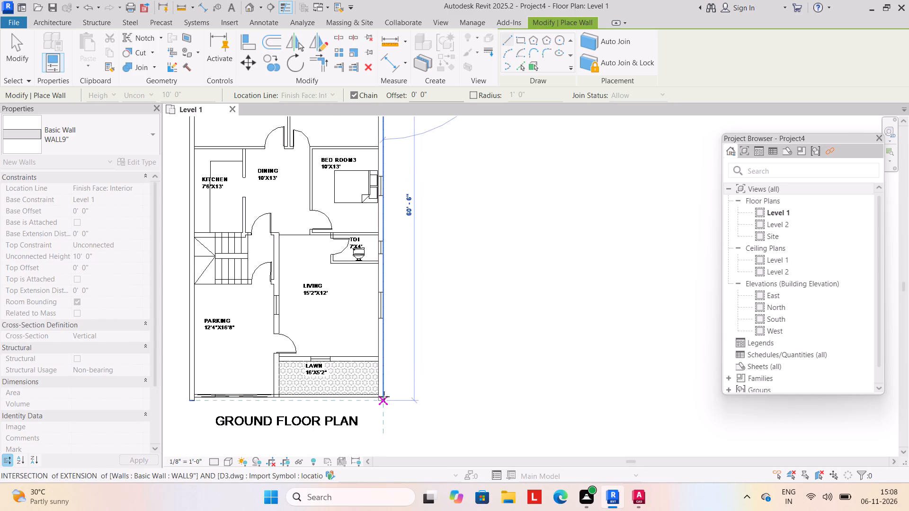
pyautogui.click(384, 394)
pyautogui.press('Escape')
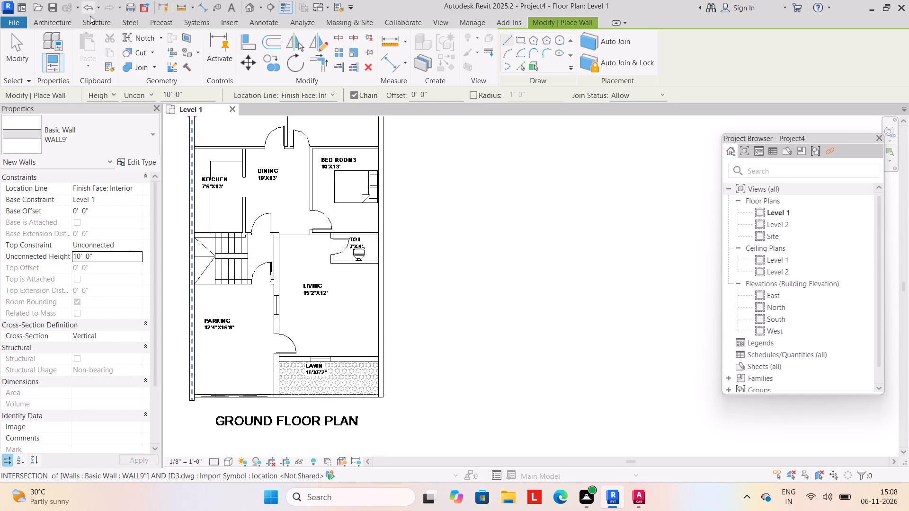
# Shorten the left exterior wall's lower end to the plan's bottom-left corner, making it about 59' 7 1/2" long.
pyautogui.click(3, 44)
pyautogui.moveTo(265, 301); pyautogui.dragTo(306, 261, button='middle')
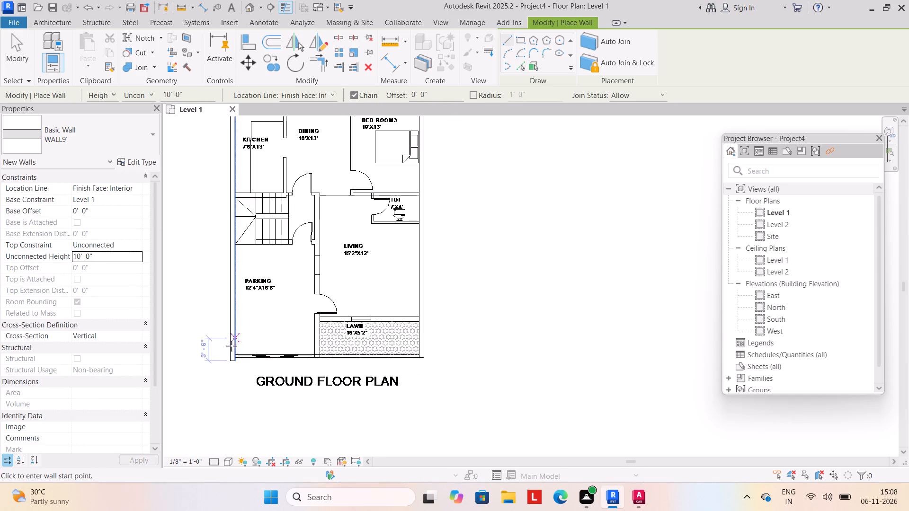
pyautogui.scroll(6, 225, 361)
pyautogui.click(16, 53)
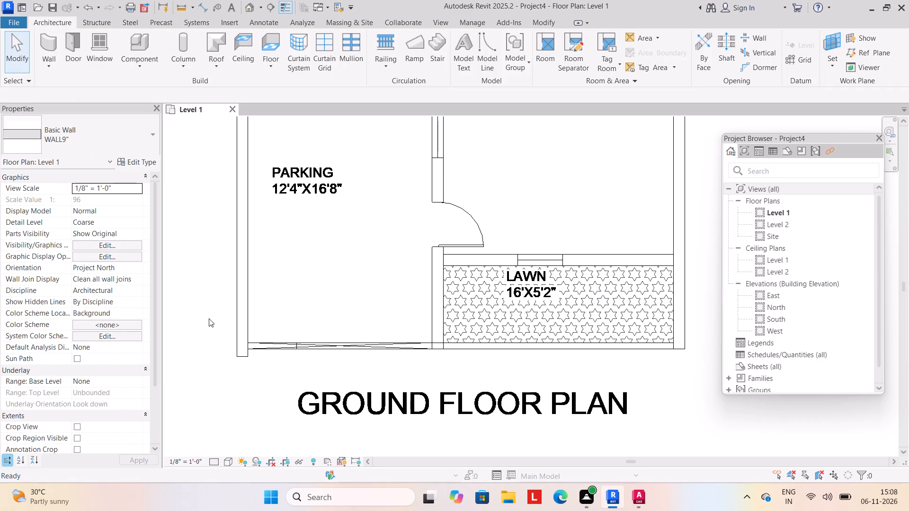
pyautogui.click(246, 358)
pyautogui.scroll(5, 238, 361)
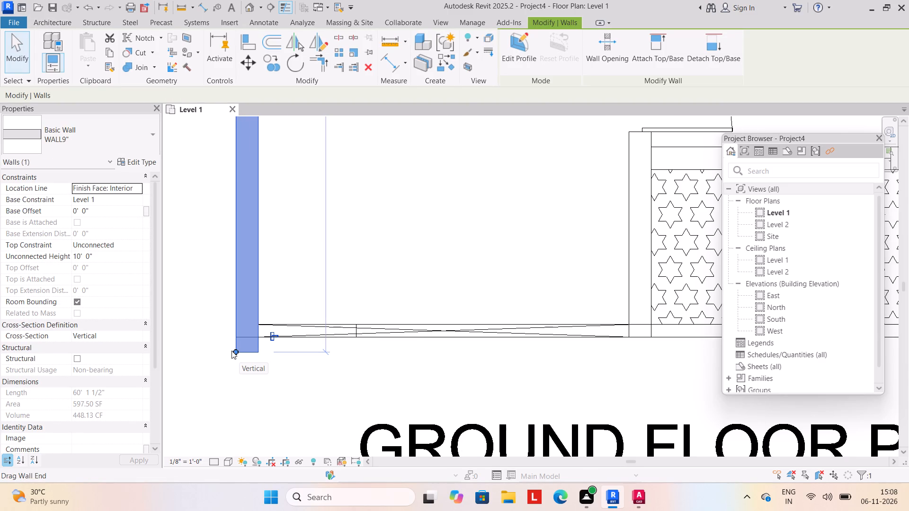
pyautogui.moveTo(229, 350); pyautogui.dragTo(238, 341)
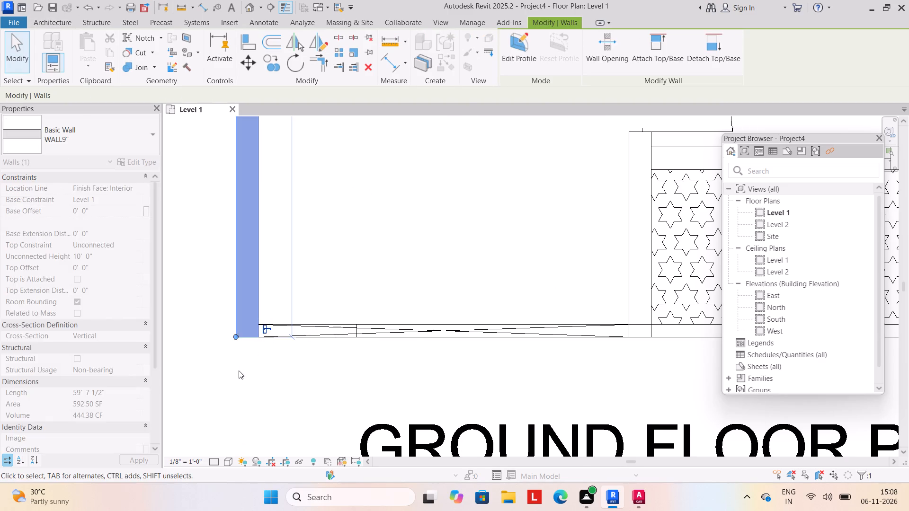
pyautogui.click(240, 370)
# Start the Wall tool with the WALL4.5" type, keeping the Finish Face: Interior location line and 10' unconnected height.
pyautogui.scroll(-15, 245, 366)
pyautogui.moveTo(248, 347); pyautogui.dragTo(302, 351, button='middle')
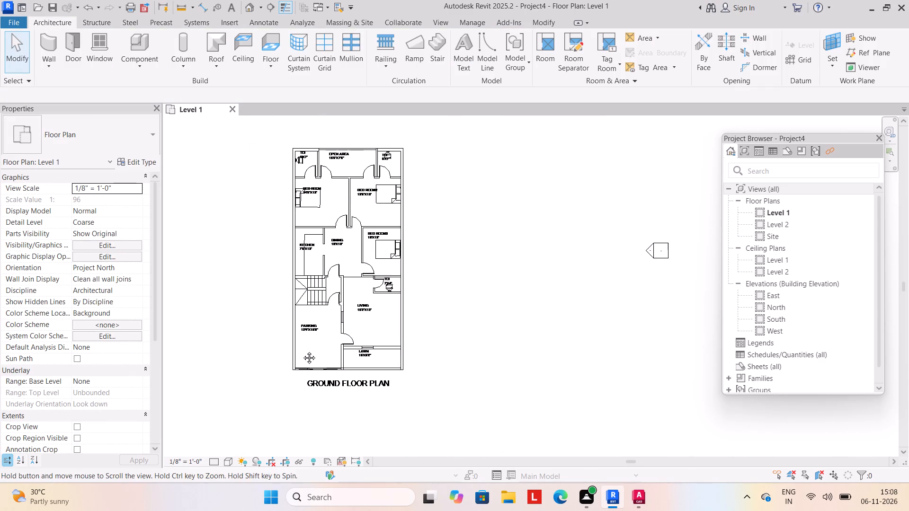
pyautogui.moveTo(302, 351); pyautogui.dragTo(303, 351, button='middle')
pyautogui.scroll(2, 324, 235)
pyautogui.moveTo(325, 251); pyautogui.dragTo(325, 273, button='middle')
pyautogui.scroll(1, 325, 273)
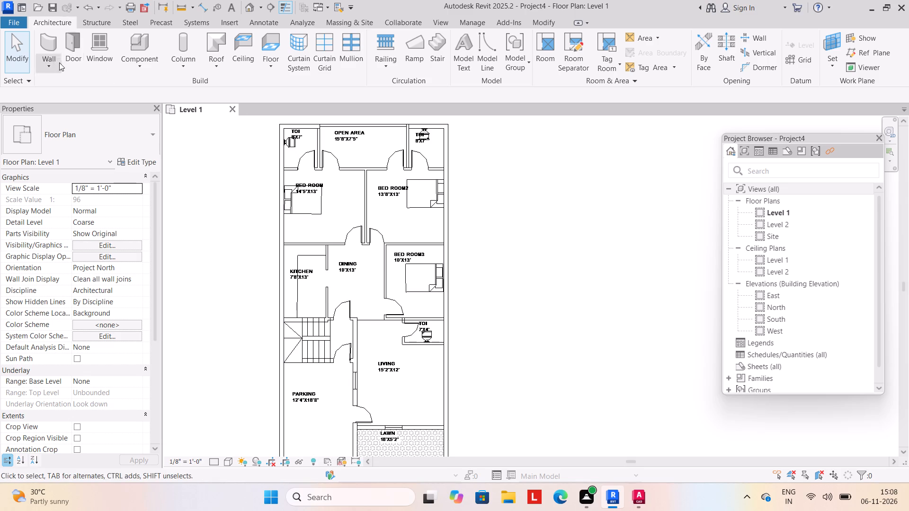
pyautogui.click(54, 74)
pyautogui.click(44, 74)
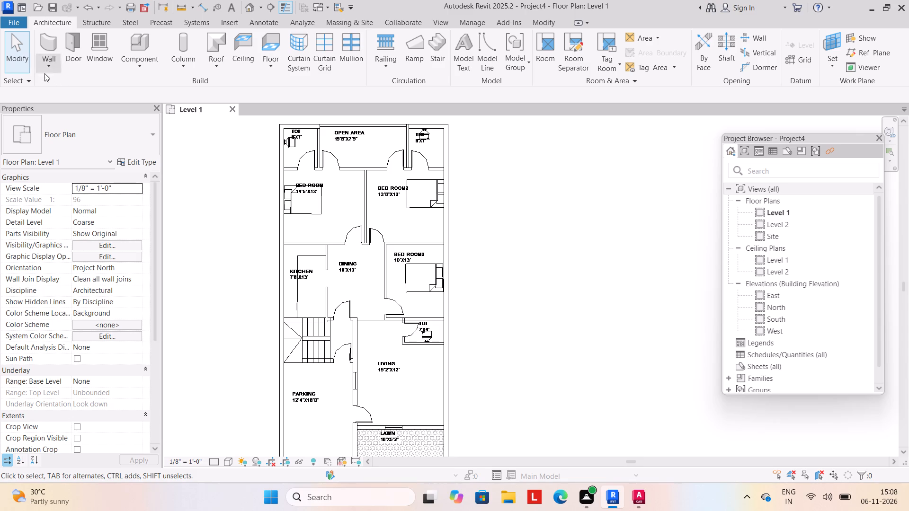
pyautogui.click(52, 66)
pyautogui.click(76, 95)
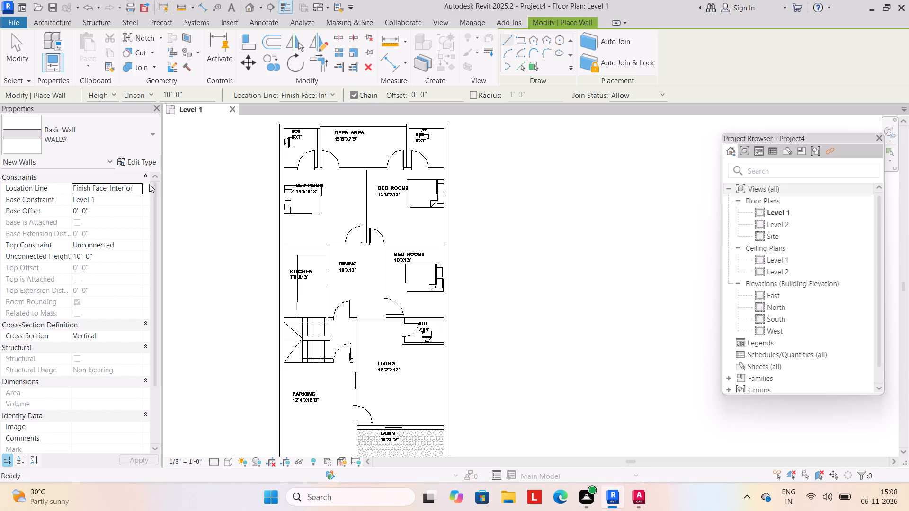
pyautogui.click(156, 137)
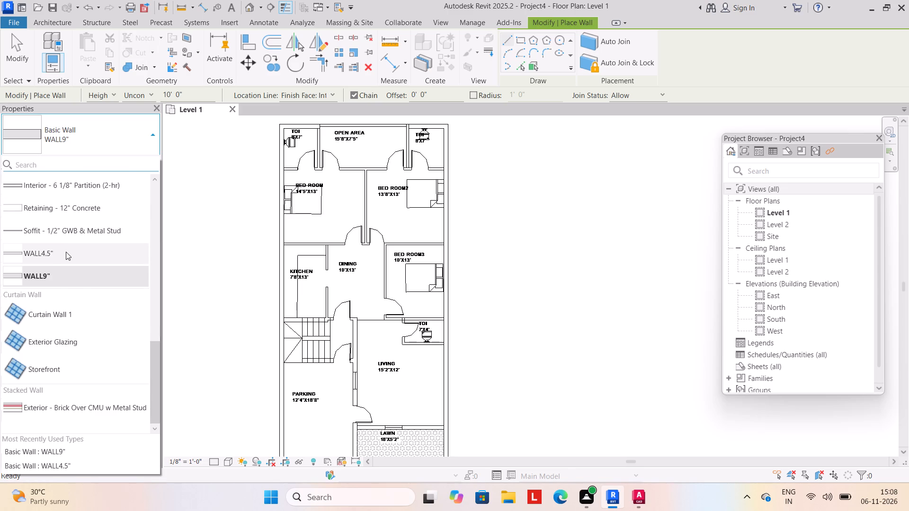
pyautogui.click(64, 254)
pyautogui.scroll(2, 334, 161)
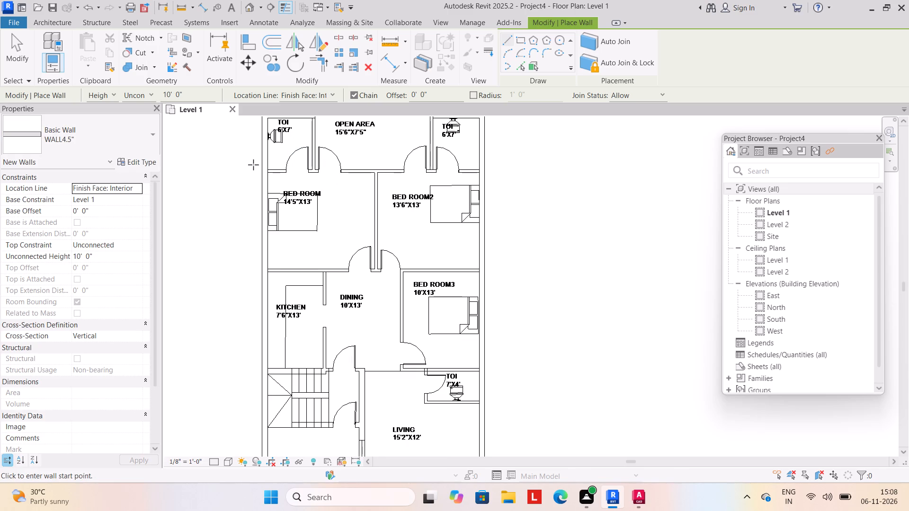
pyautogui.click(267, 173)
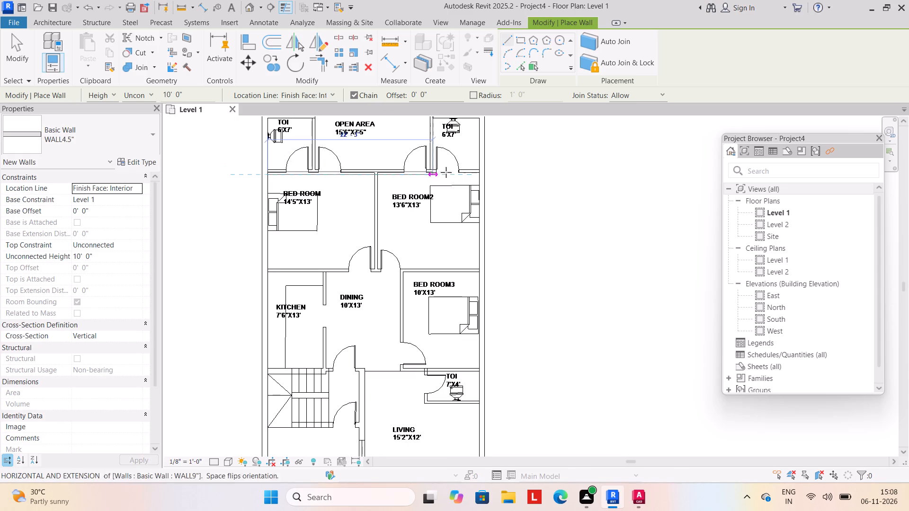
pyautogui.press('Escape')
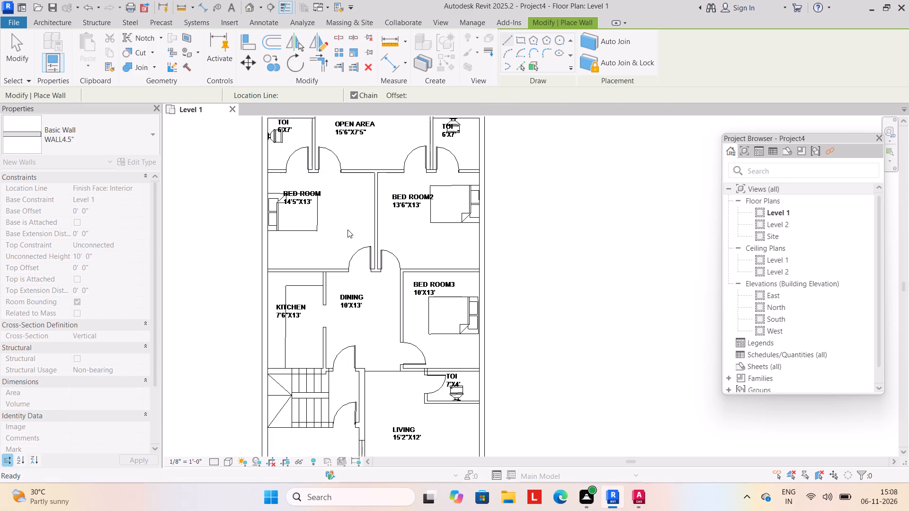
# Draw a flipped WALL4.5" wall about 28' long between the side exterior walls, separating the toilets and open area from the bedrooms.
pyautogui.scroll(1, 365, 185)
pyautogui.scroll(-1, 323, 228)
pyautogui.moveTo(327, 224); pyautogui.dragTo(327, 247, button='middle')
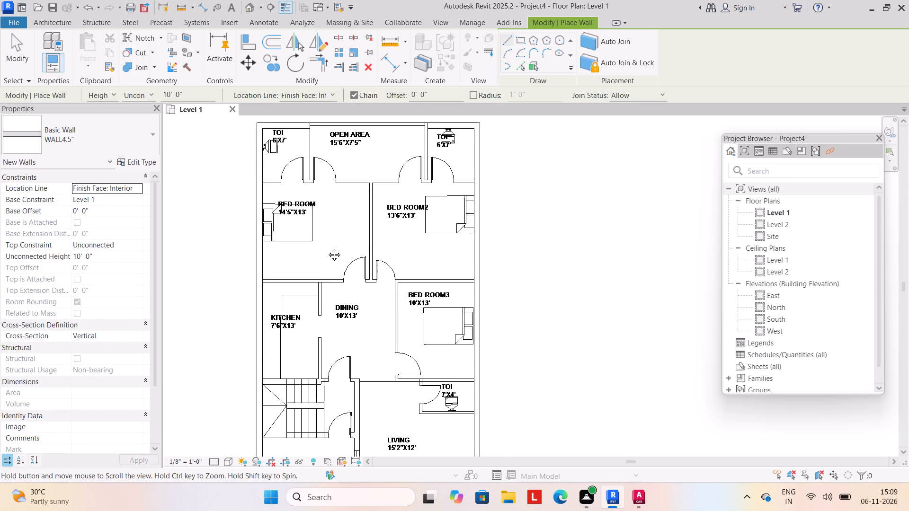
pyautogui.moveTo(327, 247); pyautogui.dragTo(324, 284, button='middle')
pyautogui.scroll(4, 274, 212)
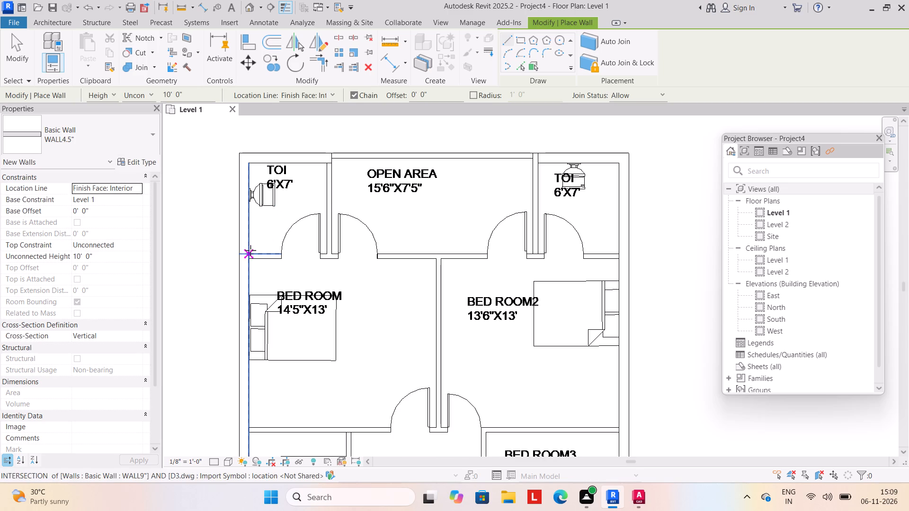
pyautogui.click(250, 251)
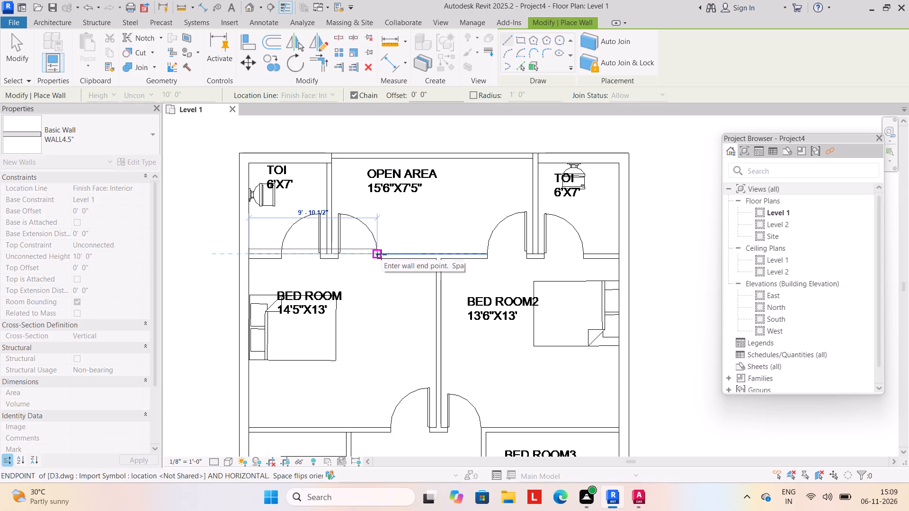
pyautogui.press('space')
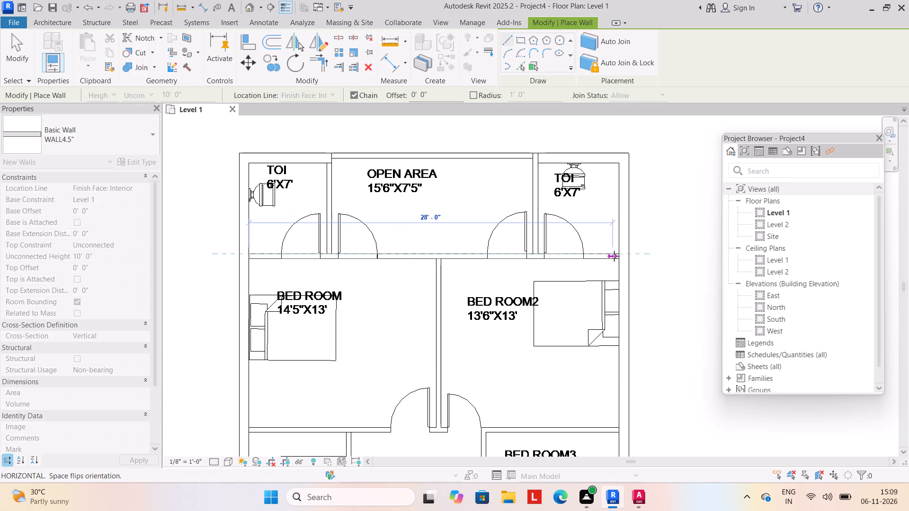
pyautogui.click(619, 255)
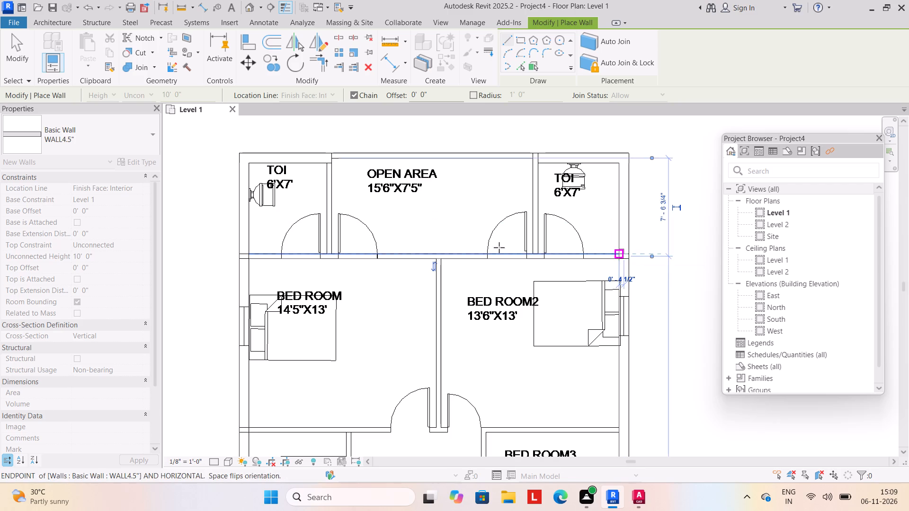
pyautogui.press('Escape')
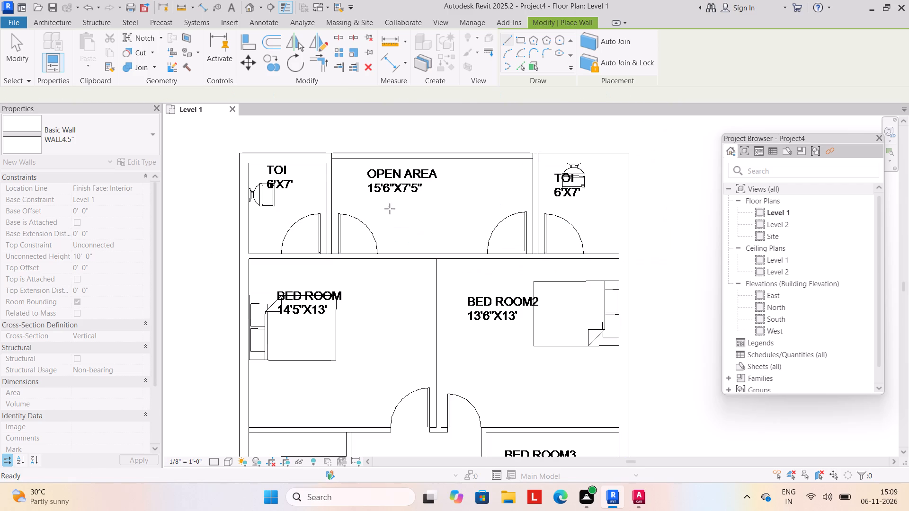
# Draw a 7' WALL4.5" partition between the left toilet and open area, from the top exterior wall to the bedroom cross wall.
pyautogui.scroll(4, 328, 169)
pyautogui.click(326, 162)
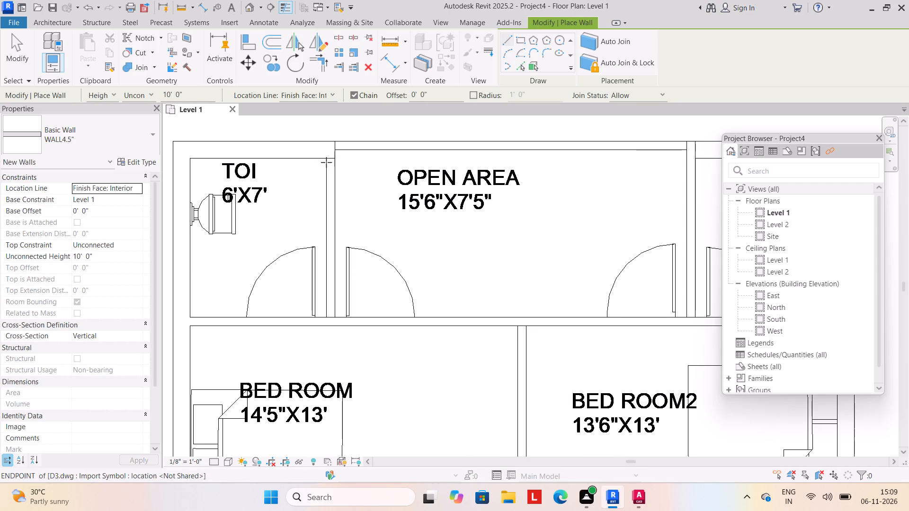
pyautogui.click(326, 317)
pyautogui.press('Escape')
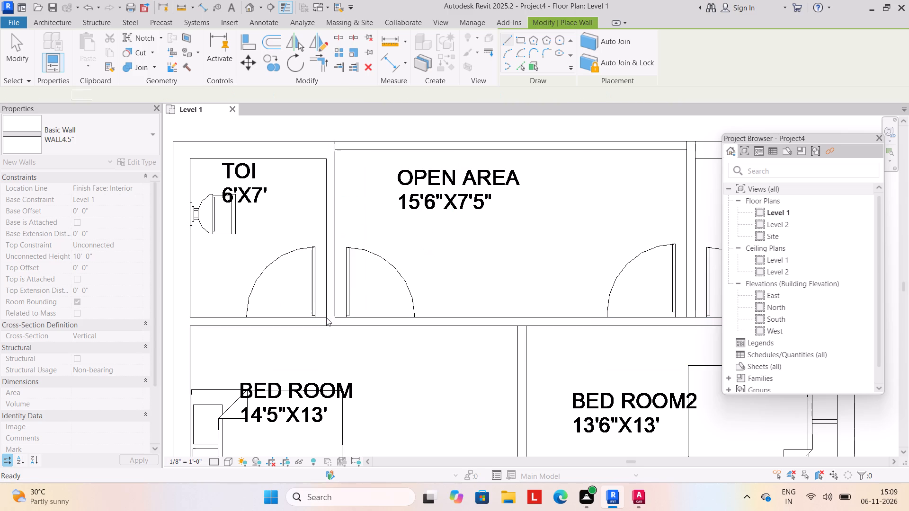
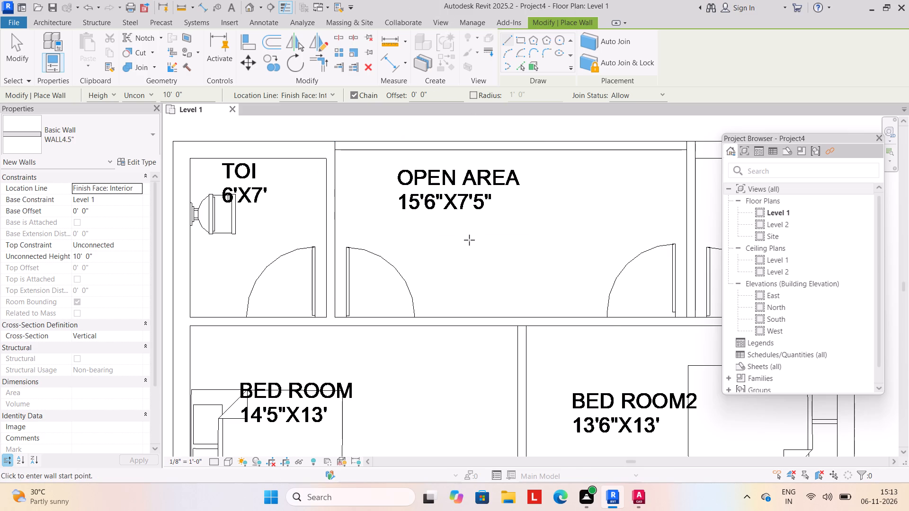
# Draw a WALL4.5" partition about 7' 9" long between the open area and the right toilet, from the top exterior wall to the bedroom cross wall.
pyautogui.scroll(-3, 470, 242)
pyautogui.moveTo(471, 242); pyautogui.dragTo(480, 233, button='middle')
pyautogui.scroll(-2, 487, 232)
pyautogui.moveTo(487, 234); pyautogui.dragTo(498, 226, button='middle')
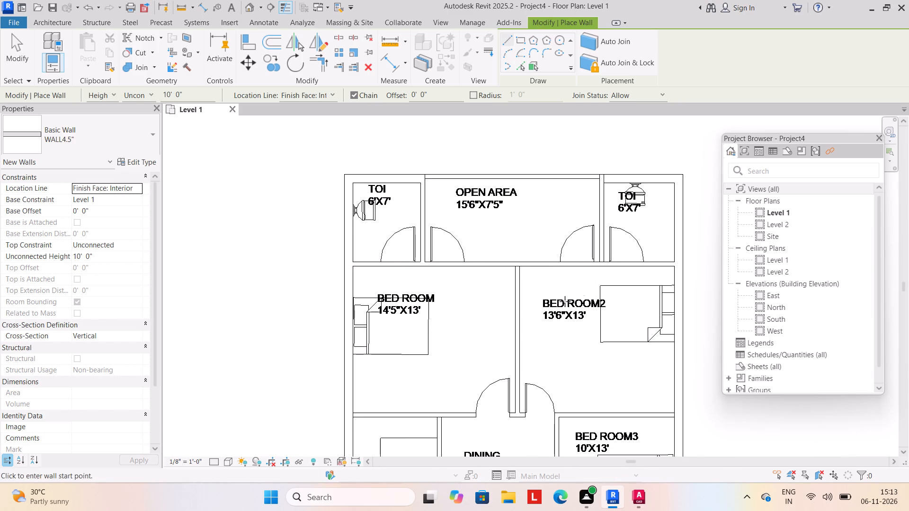
pyautogui.scroll(3, 600, 202)
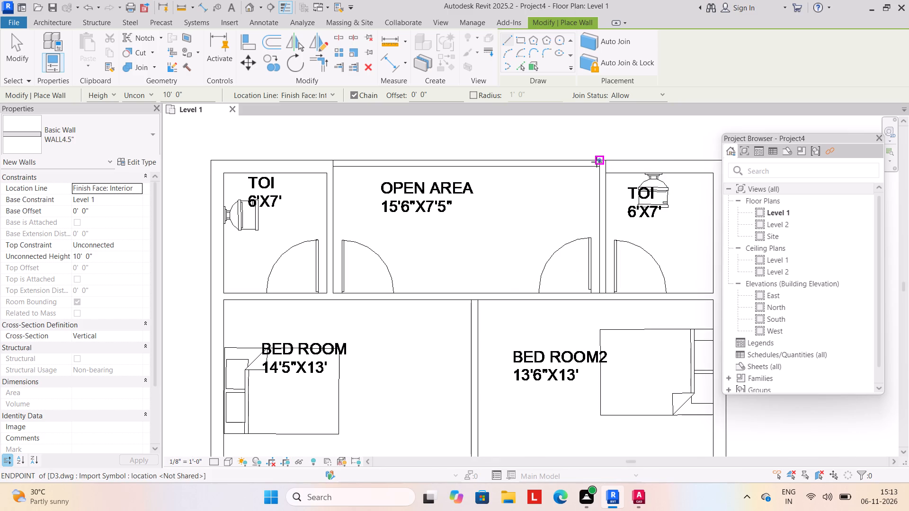
pyautogui.click(597, 162)
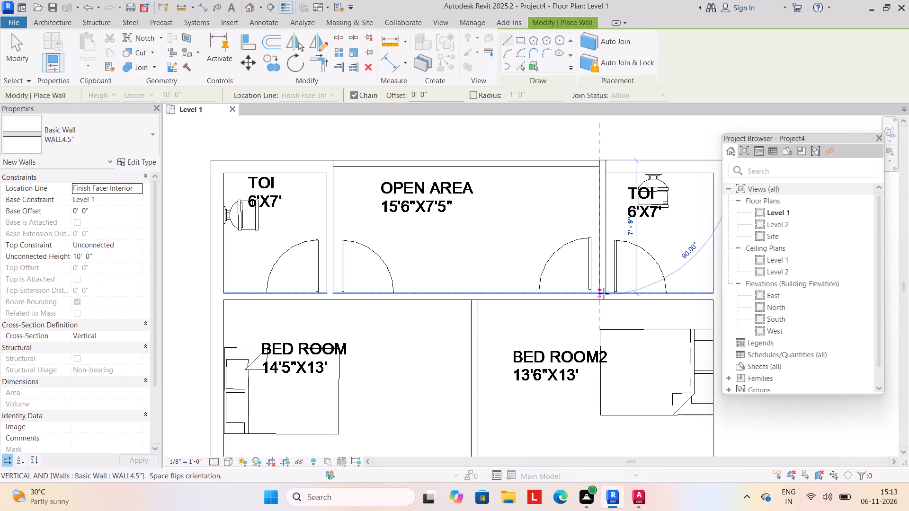
pyautogui.click(601, 294)
pyautogui.press('Escape')
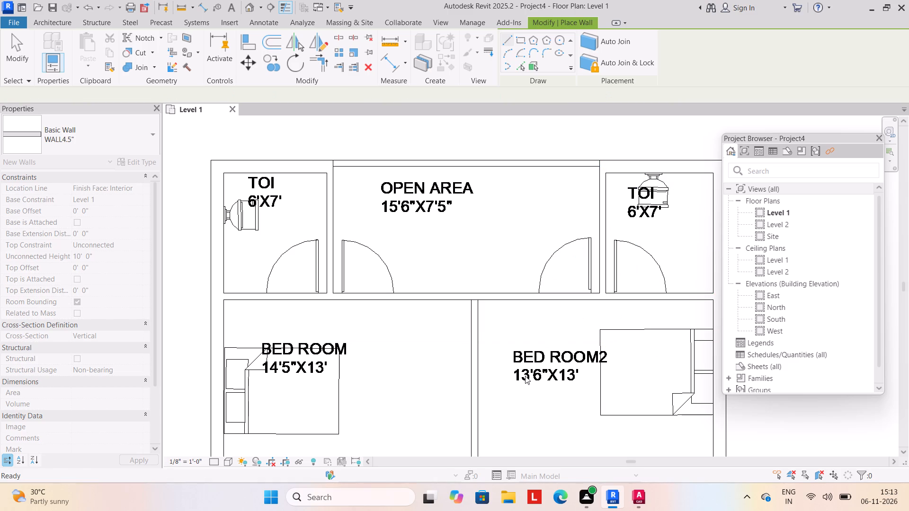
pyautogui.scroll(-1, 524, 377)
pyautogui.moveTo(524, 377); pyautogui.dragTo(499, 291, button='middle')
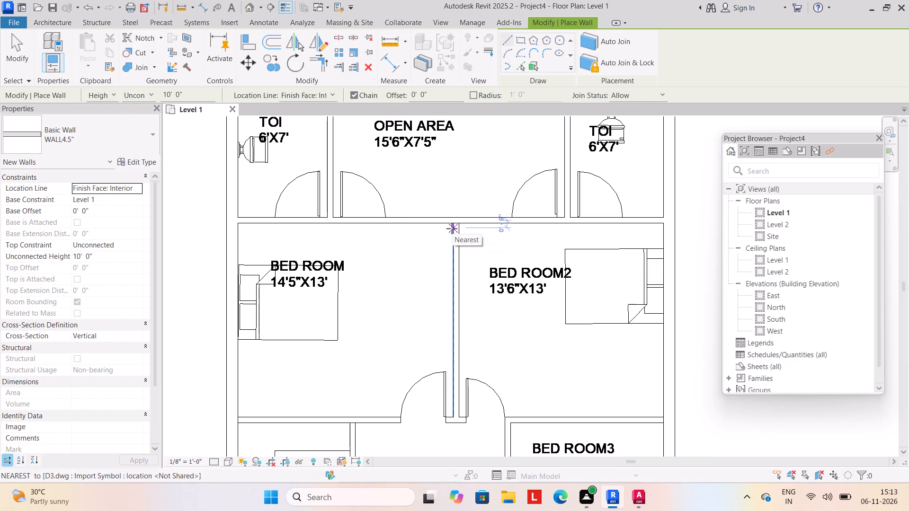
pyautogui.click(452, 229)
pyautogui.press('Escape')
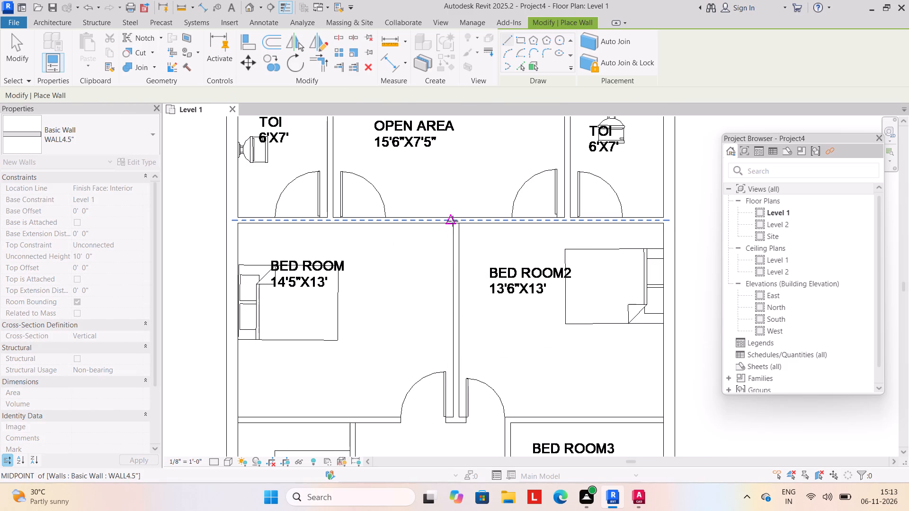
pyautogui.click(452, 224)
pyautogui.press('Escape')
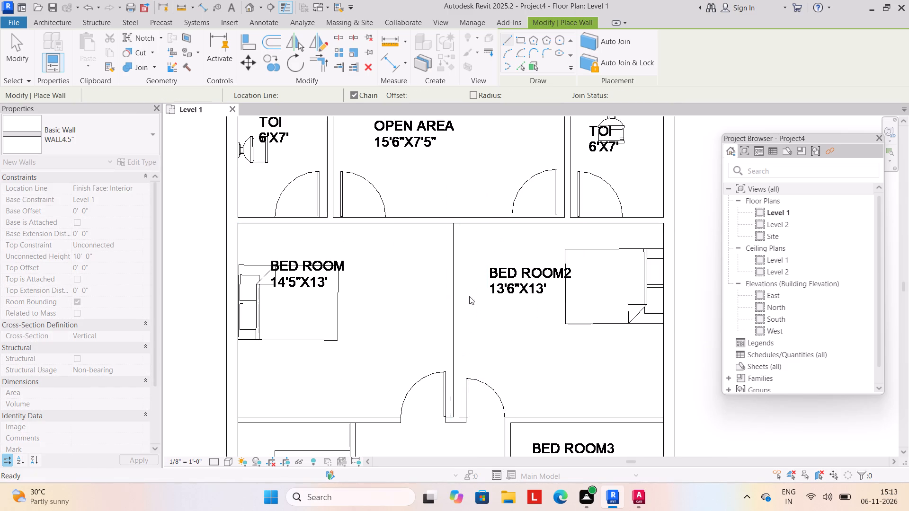
# Draw a vertical WALL4.5" wall between BED ROOM and BED ROOM2, from the upper cross wall to the plan's cross wall below.
pyautogui.scroll(2, 484, 240)
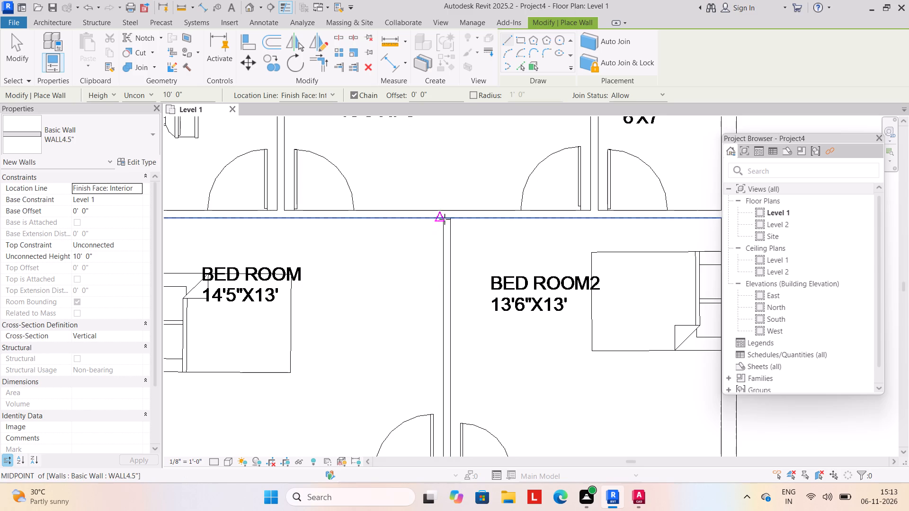
pyautogui.click(446, 220)
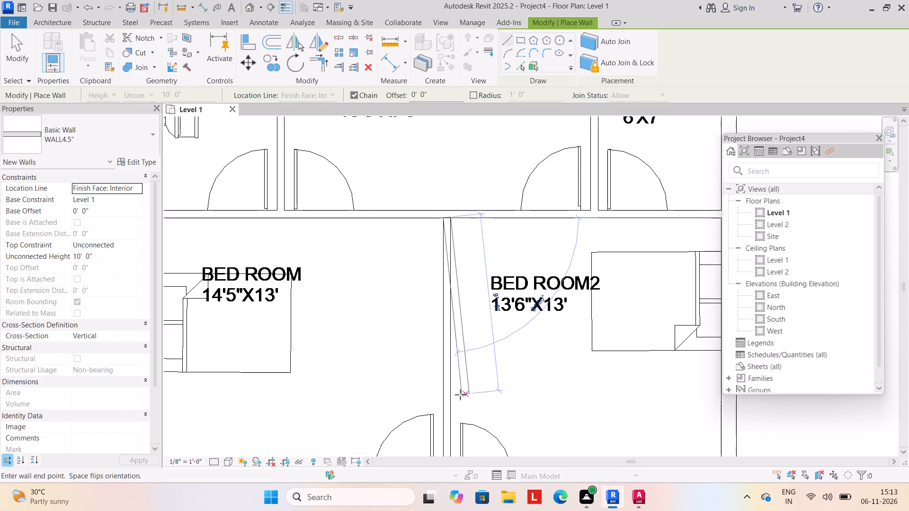
pyautogui.scroll(-2, 449, 427)
pyautogui.moveTo(449, 427); pyautogui.dragTo(463, 255, button='middle')
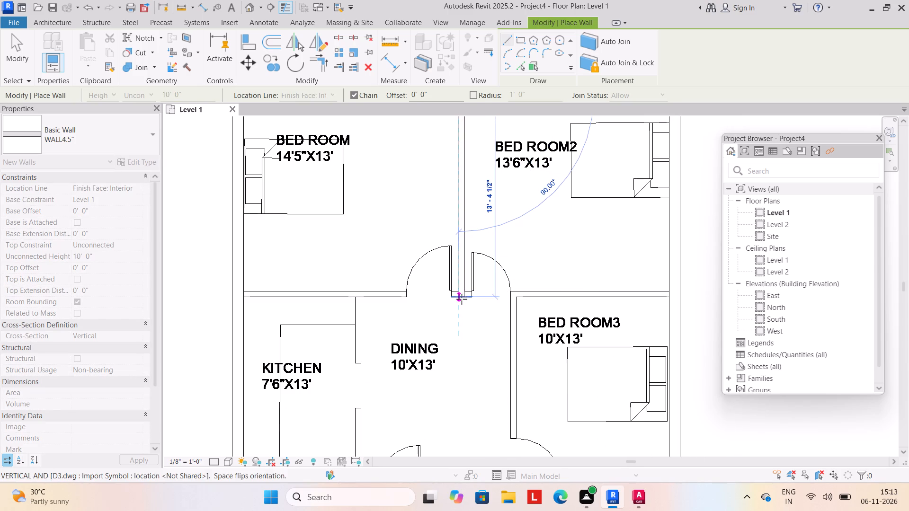
pyautogui.click(460, 291)
pyautogui.press('Escape')
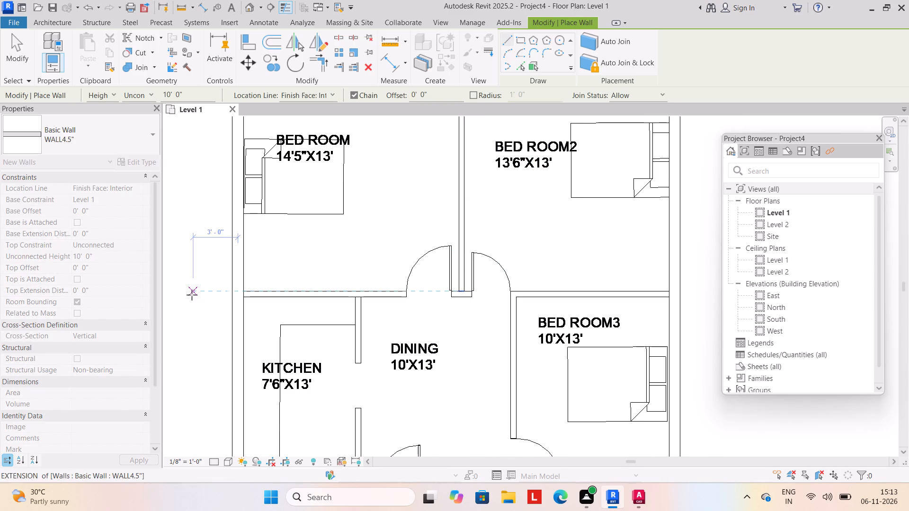
# Draw a flipped horizontal WALL4.5" wall along the bottom of both upper bedrooms, from the left exterior wall to the right exterior wall.
pyautogui.click(242, 297)
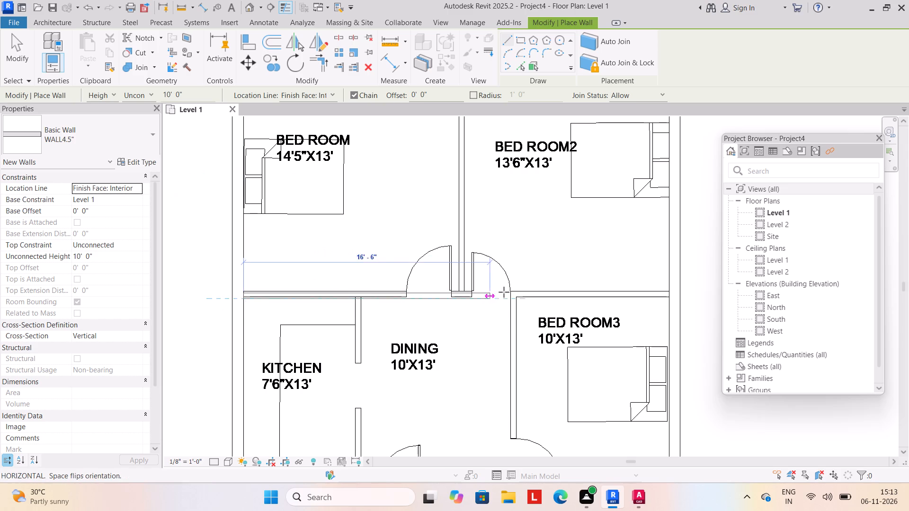
pyautogui.press('Escape')
pyautogui.scroll(3, 241, 296)
pyautogui.moveTo(243, 292); pyautogui.dragTo(254, 292)
pyautogui.press('space')
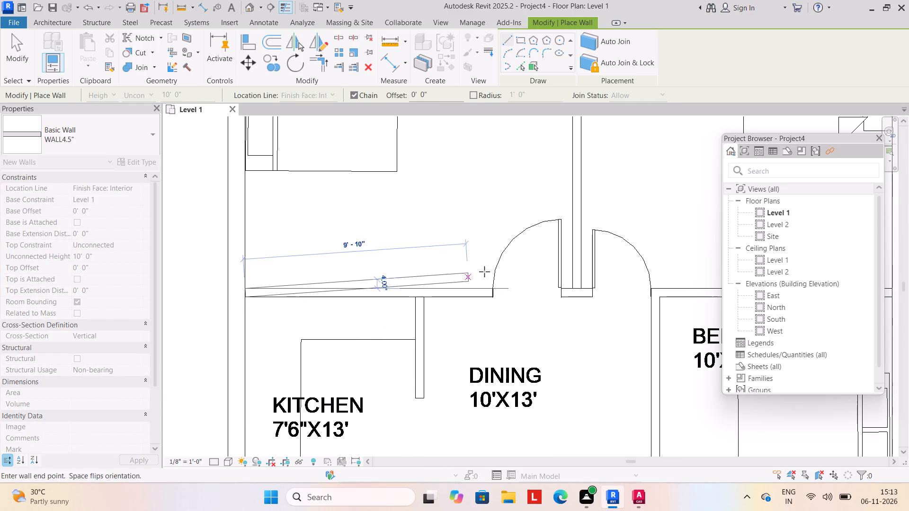
pyautogui.scroll(-2, 491, 291)
pyautogui.moveTo(491, 291); pyautogui.dragTo(334, 301, button='middle')
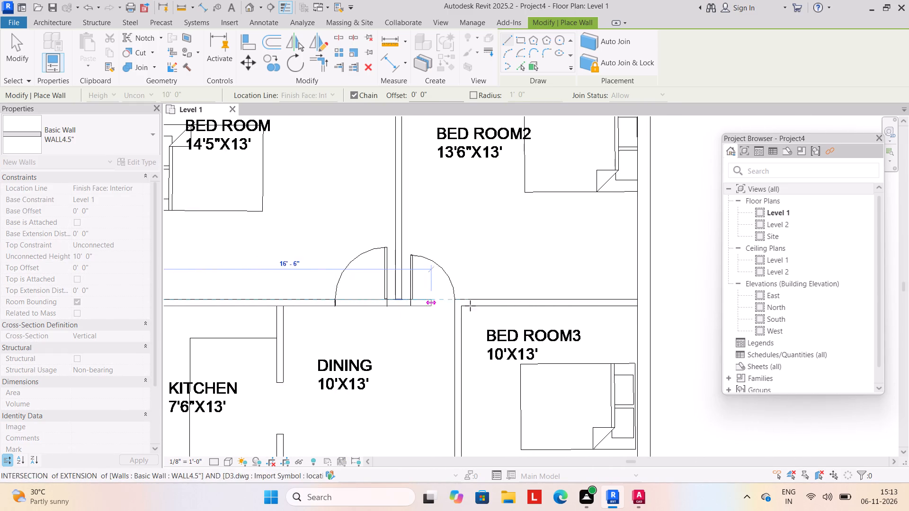
pyautogui.click(639, 299)
pyautogui.press('Escape')
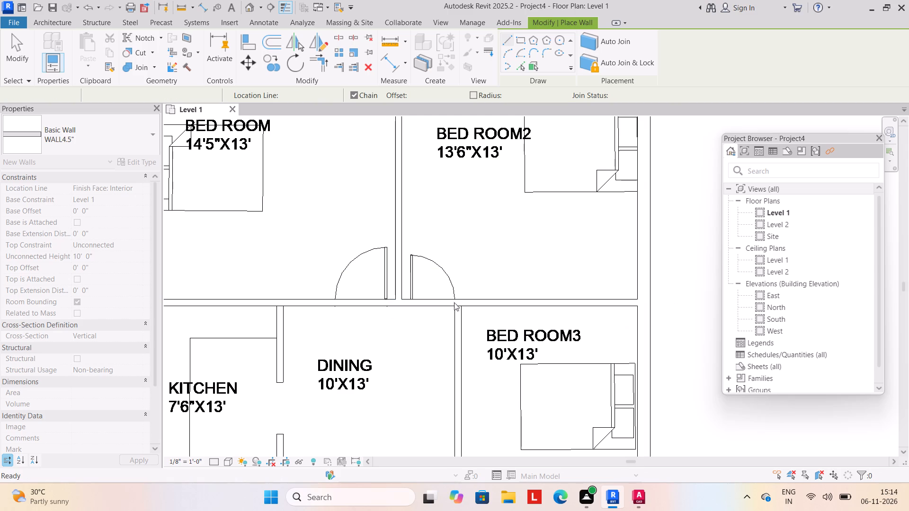
# Draw a flipped WALL4.5" segment about 4' 8" long between kitchen and dining, from the bedroom cross wall to the plan's opening.
pyautogui.scroll(-3, 435, 326)
pyautogui.moveTo(434, 330); pyautogui.dragTo(437, 285, button='middle')
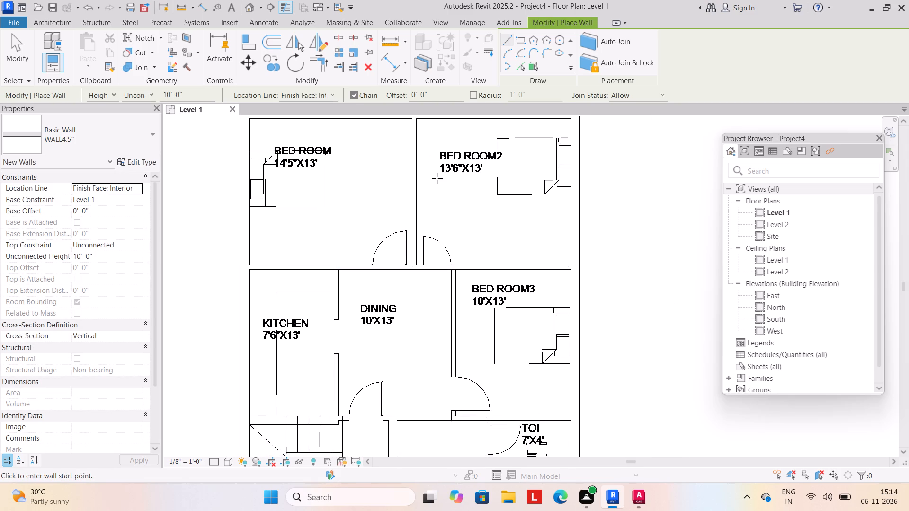
pyautogui.scroll(-2, 325, 332)
pyautogui.moveTo(318, 312); pyautogui.dragTo(319, 288, button='middle')
pyautogui.scroll(4, 334, 267)
pyautogui.moveTo(336, 260); pyautogui.dragTo(337, 267)
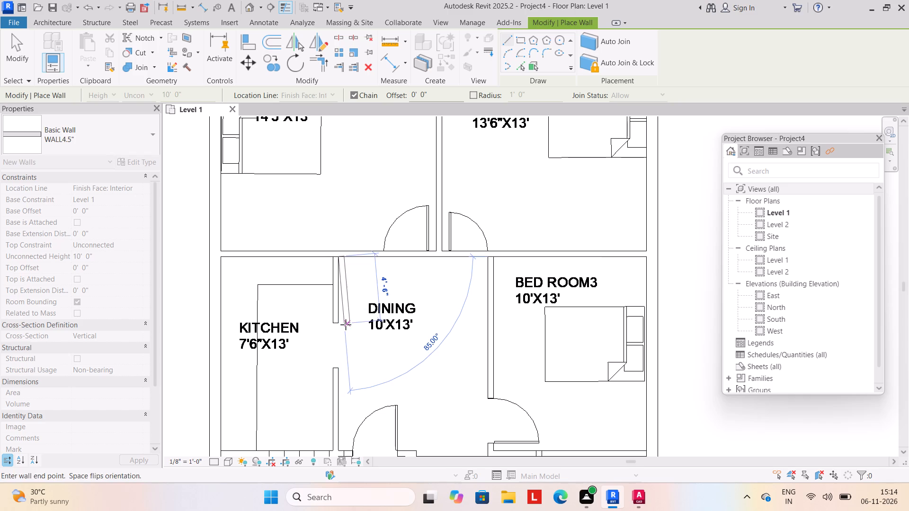
pyautogui.press('space')
pyautogui.click(338, 325)
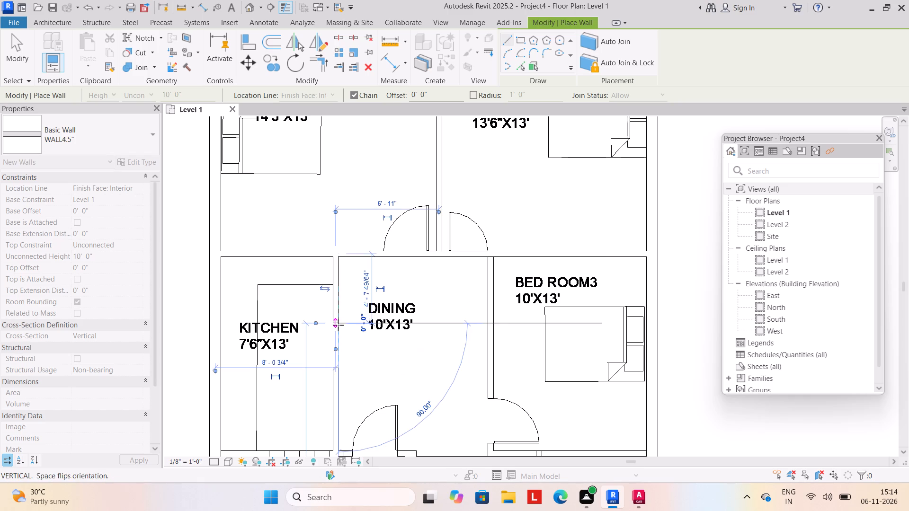
pyautogui.press('Escape')
# Draw the lower kitchen-dining WALL4.5" segment, about 5' 6 1/2" long, from the opening's lower edge to the staircase line.
pyautogui.moveTo(330, 342); pyautogui.dragTo(312, 229, button='middle')
pyautogui.click(313, 336)
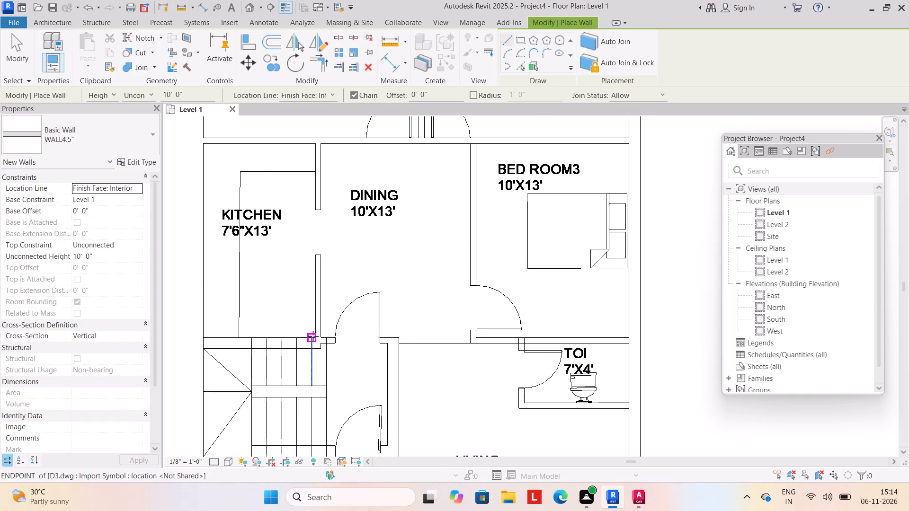
pyautogui.press('Escape')
pyautogui.scroll(5, 324, 305)
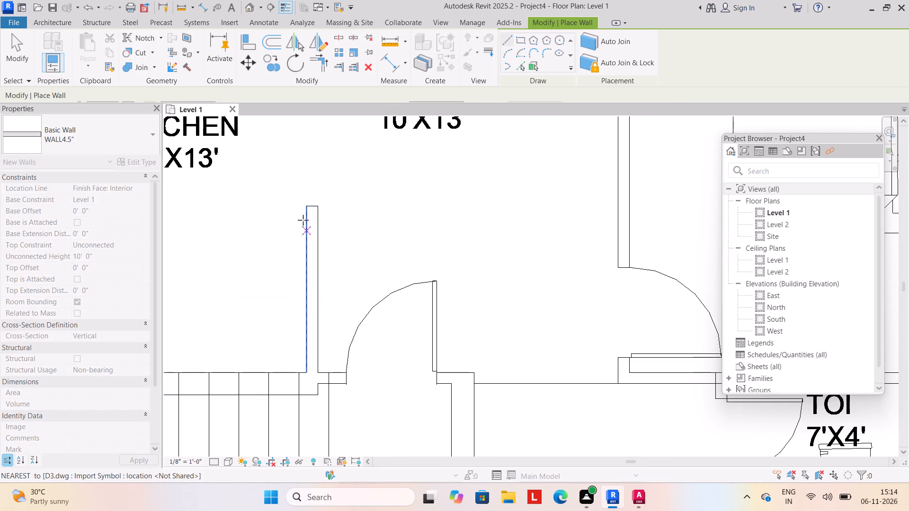
pyautogui.click(307, 207)
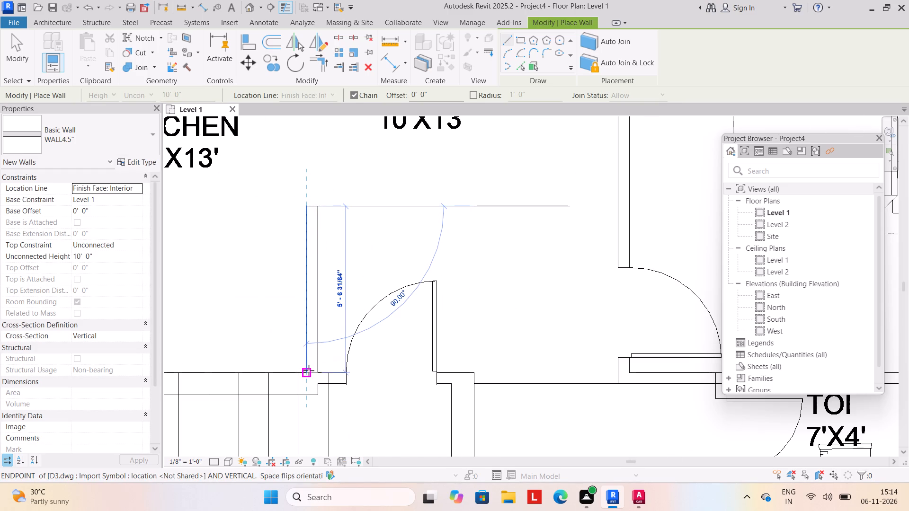
pyautogui.click(308, 370)
pyautogui.press('Escape')
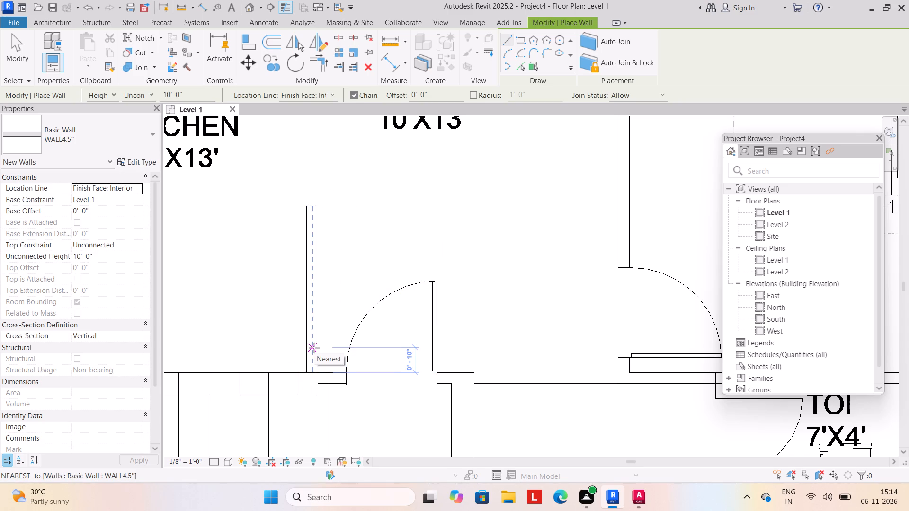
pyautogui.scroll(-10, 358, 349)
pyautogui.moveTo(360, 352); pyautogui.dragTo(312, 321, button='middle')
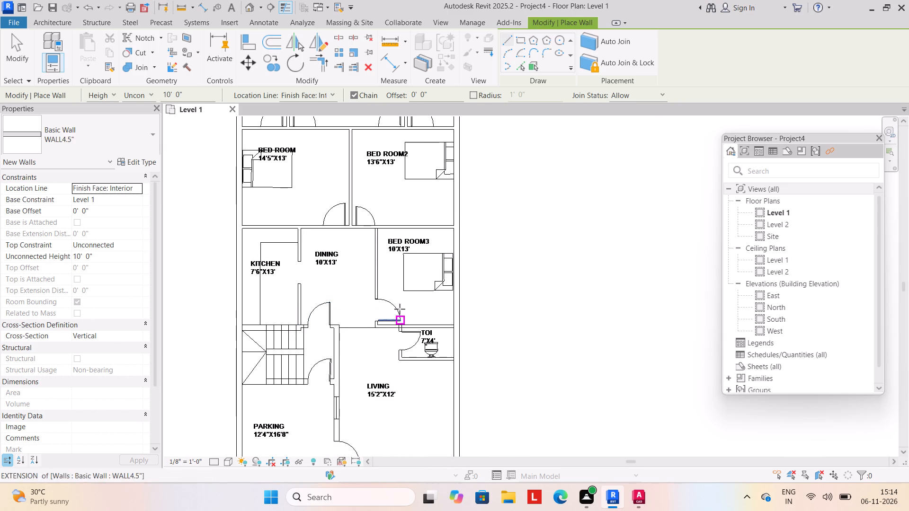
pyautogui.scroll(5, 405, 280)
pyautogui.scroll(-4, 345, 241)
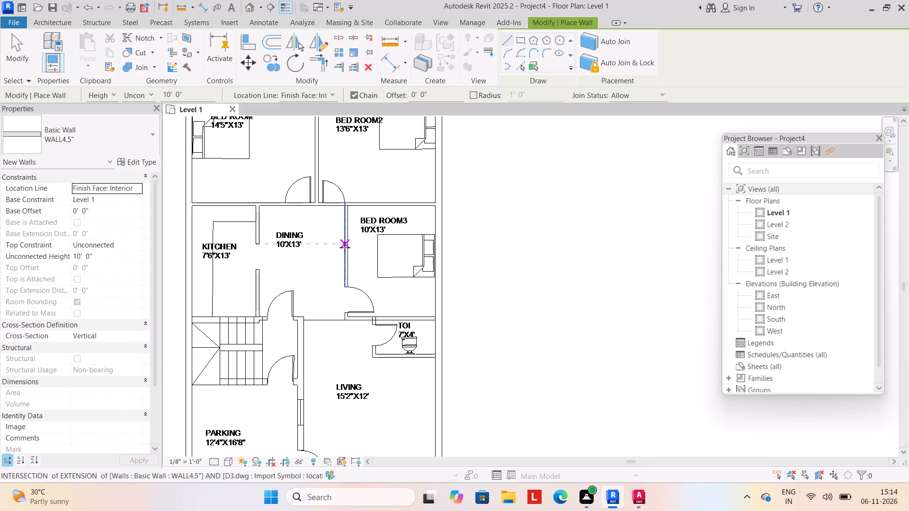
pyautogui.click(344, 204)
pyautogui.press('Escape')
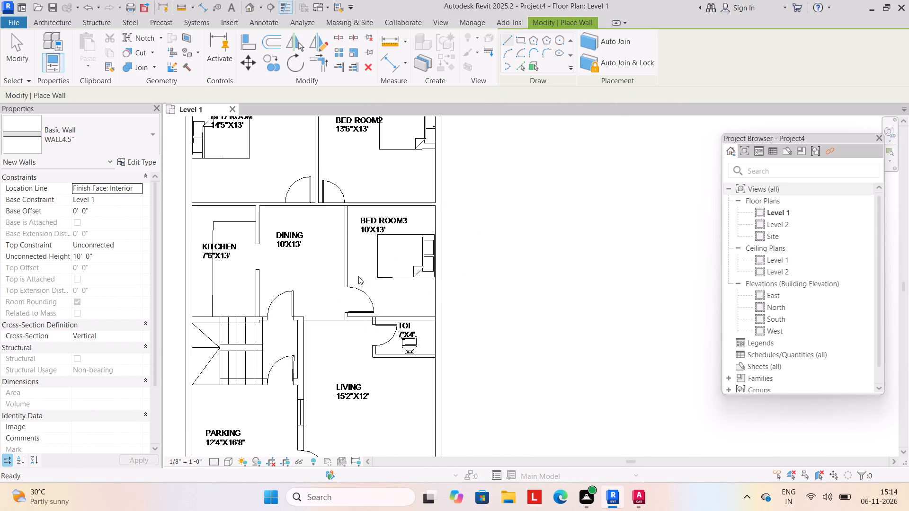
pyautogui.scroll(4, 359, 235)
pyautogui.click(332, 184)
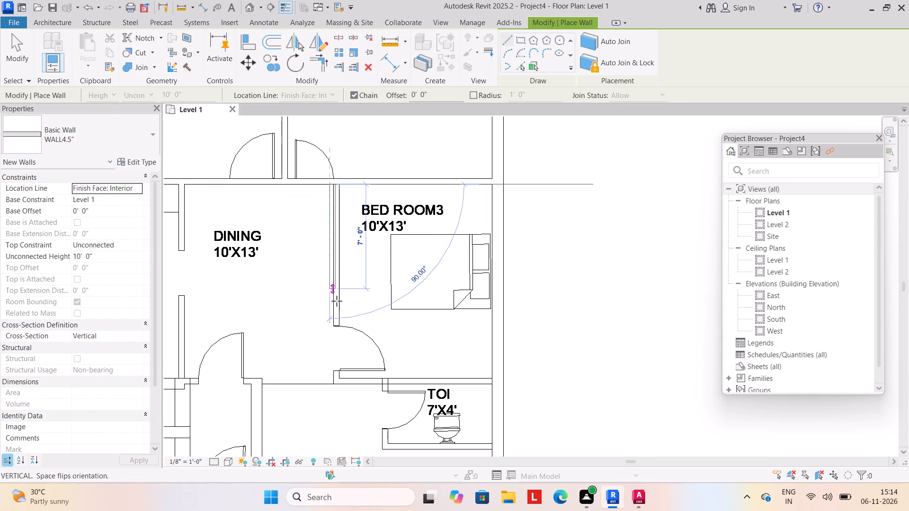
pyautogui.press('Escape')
# Draw a vertical WALL4.5" wall about 13' 2" long between the dining area and BED ROOM3, starting at the bedroom cross wall.
pyautogui.scroll(4, 351, 217)
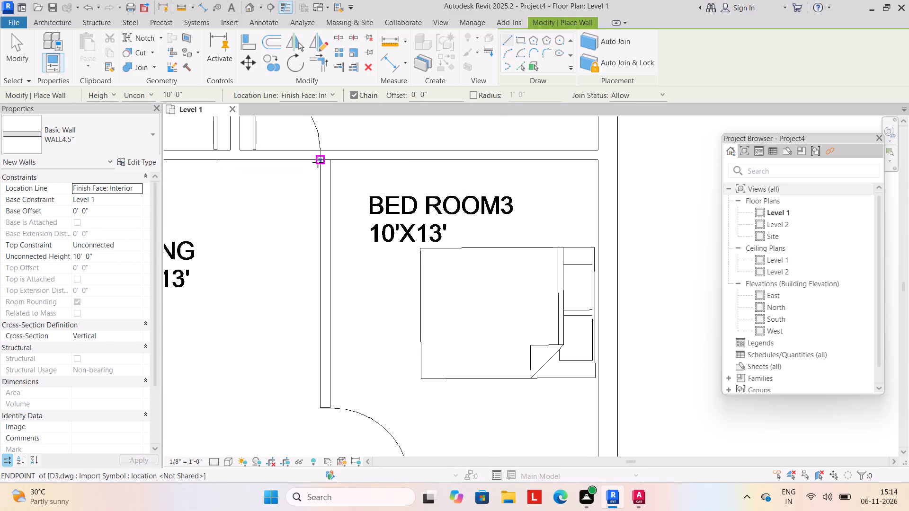
pyautogui.click(318, 162)
pyautogui.scroll(-4, 321, 360)
pyautogui.moveTo(317, 374); pyautogui.dragTo(328, 188, button='middle')
pyautogui.click(329, 257)
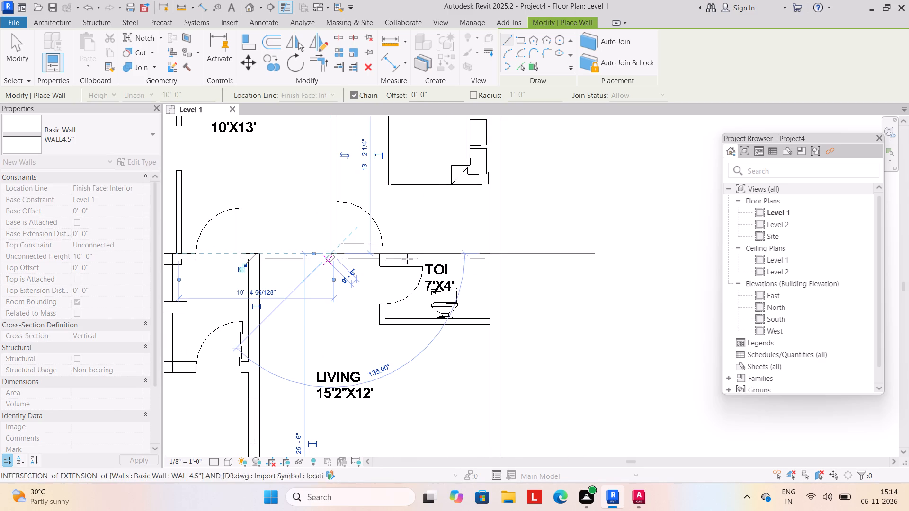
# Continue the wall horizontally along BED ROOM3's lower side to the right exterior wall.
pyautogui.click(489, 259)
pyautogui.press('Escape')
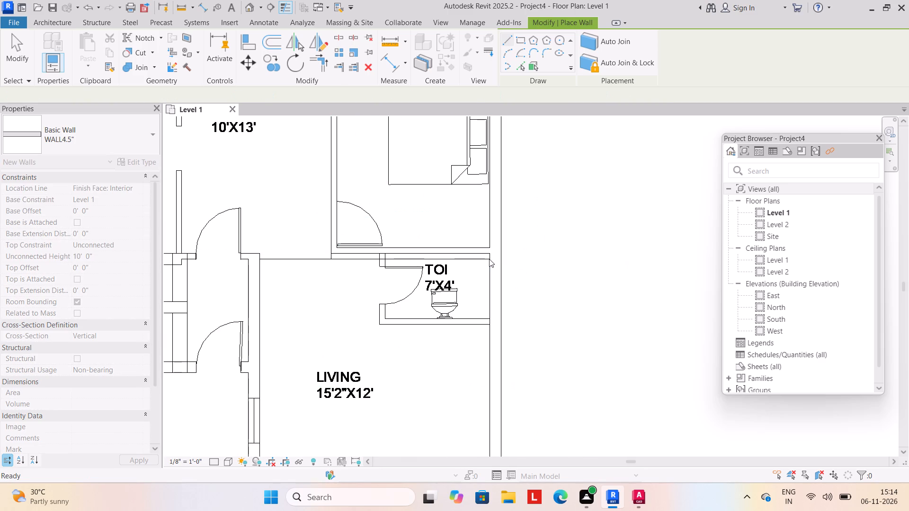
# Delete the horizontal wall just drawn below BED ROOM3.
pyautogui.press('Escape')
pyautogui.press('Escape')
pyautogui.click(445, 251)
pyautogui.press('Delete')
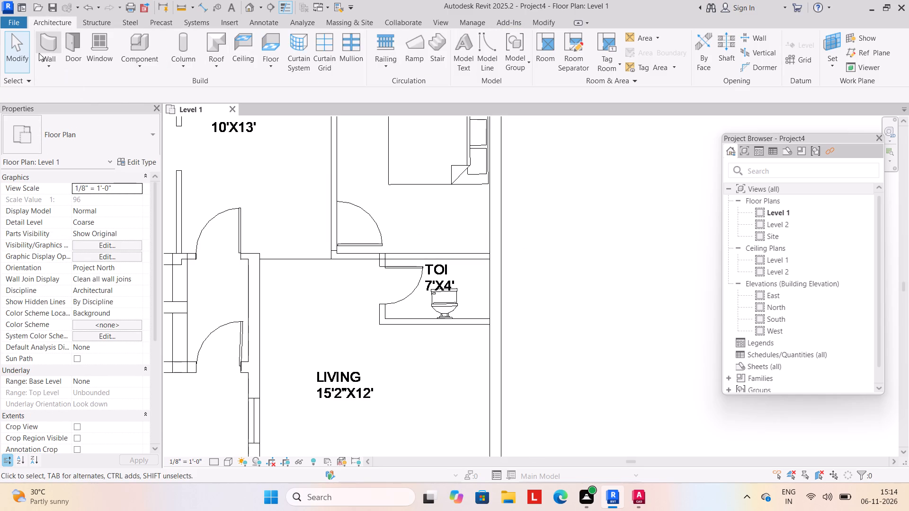
# Draw a WALL4.5" wall between BED ROOM3 and the 7'X4' toilet, along the plan's lower wall line to the right exterior wall.
pyautogui.click(49, 63)
pyautogui.click(60, 87)
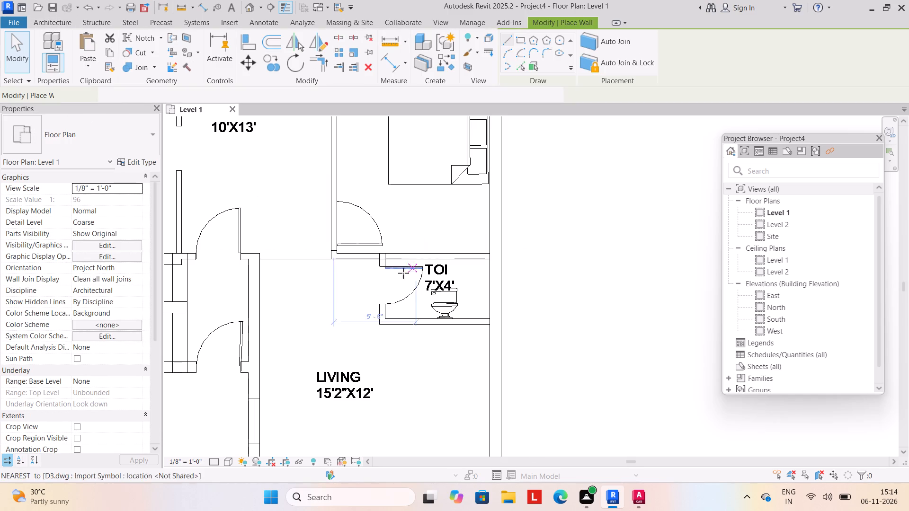
pyautogui.click(330, 261)
pyautogui.click(489, 261)
pyautogui.press('Escape')
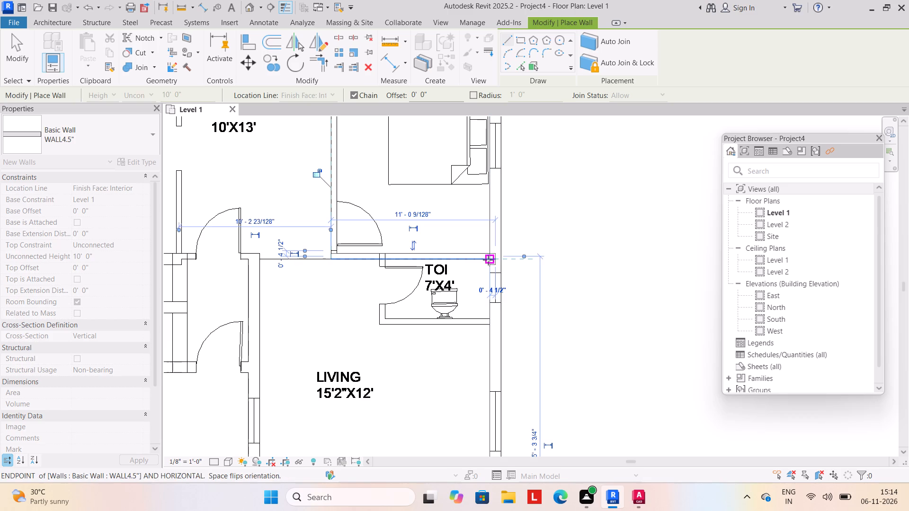
# Enclose the 7'X4' toilet with chained WALL4.5" walls along its left side and its bottom, the bottom one about 7' 4 1/2" long.
pyautogui.click(378, 258)
pyautogui.press('Escape')
pyautogui.scroll(4, 395, 281)
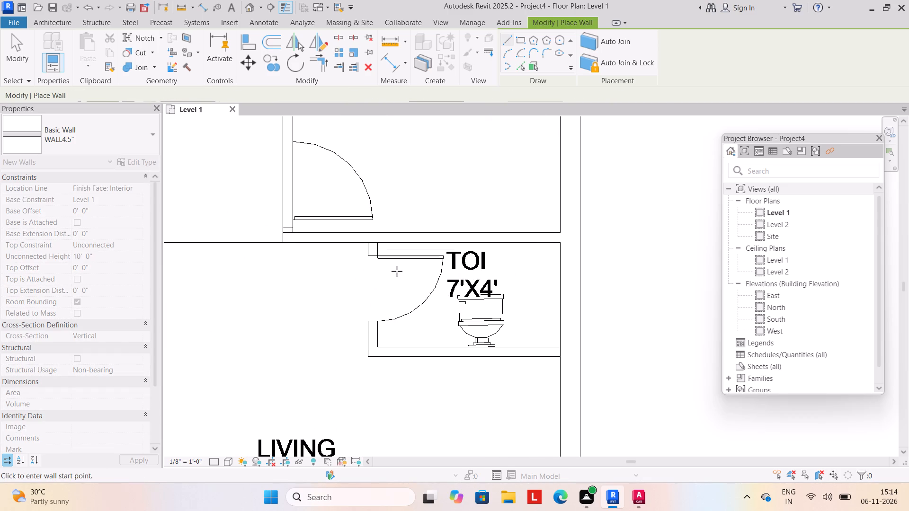
pyautogui.click(368, 246)
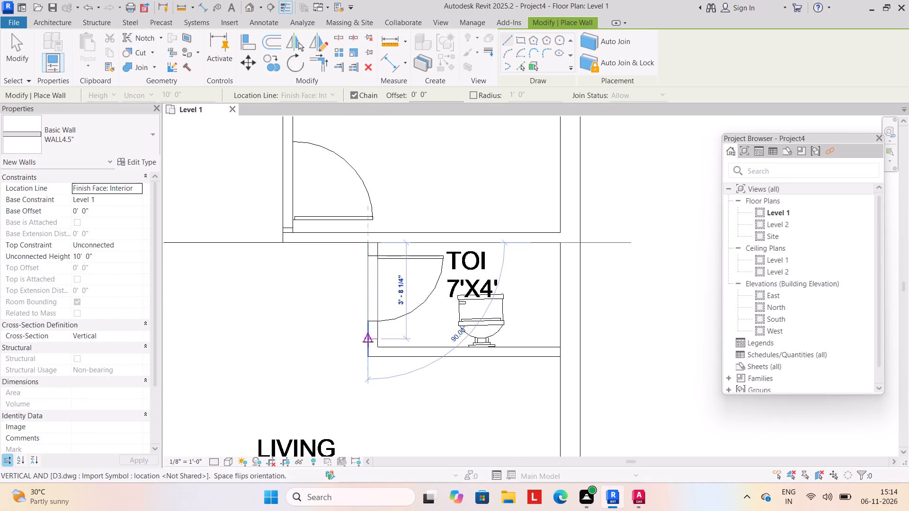
pyautogui.moveTo(366, 360); pyautogui.dragTo(373, 357)
pyautogui.click(558, 358)
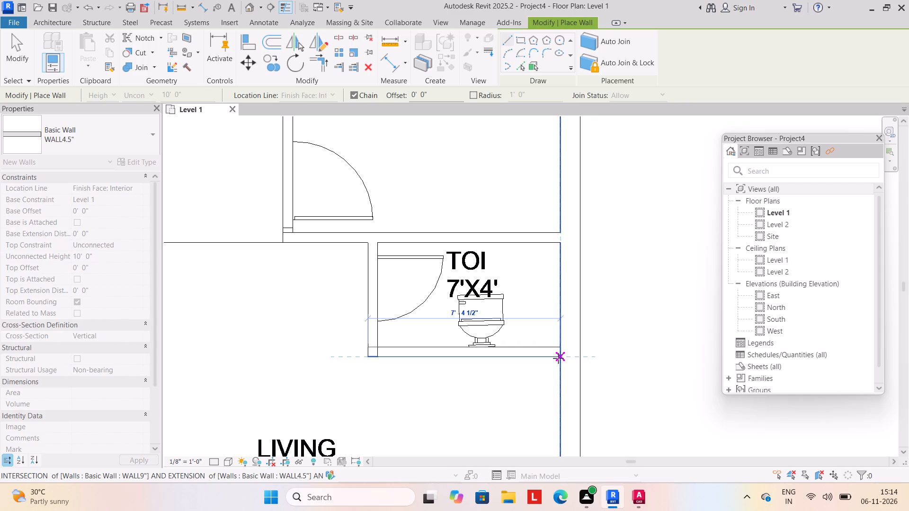
# Extend the lower end of BED ROOM3's left wall down to the left corner of the horizontal wall below it.
pyautogui.press('Escape')
pyautogui.scroll(-2, 350, 336)
pyautogui.moveTo(343, 338); pyautogui.dragTo(348, 313, button='middle')
pyautogui.press('Escape')
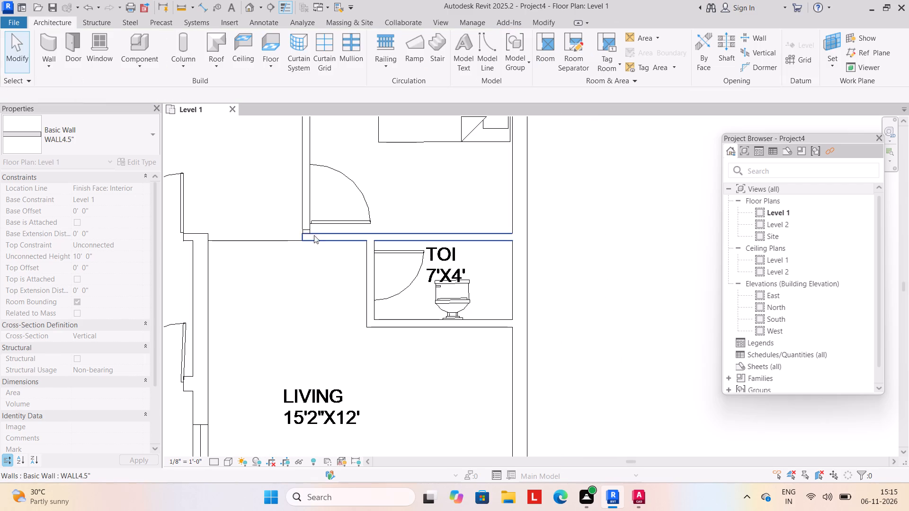
pyautogui.click(303, 227)
pyautogui.scroll(2, 300, 236)
pyautogui.moveTo(303, 226); pyautogui.dragTo(303, 231)
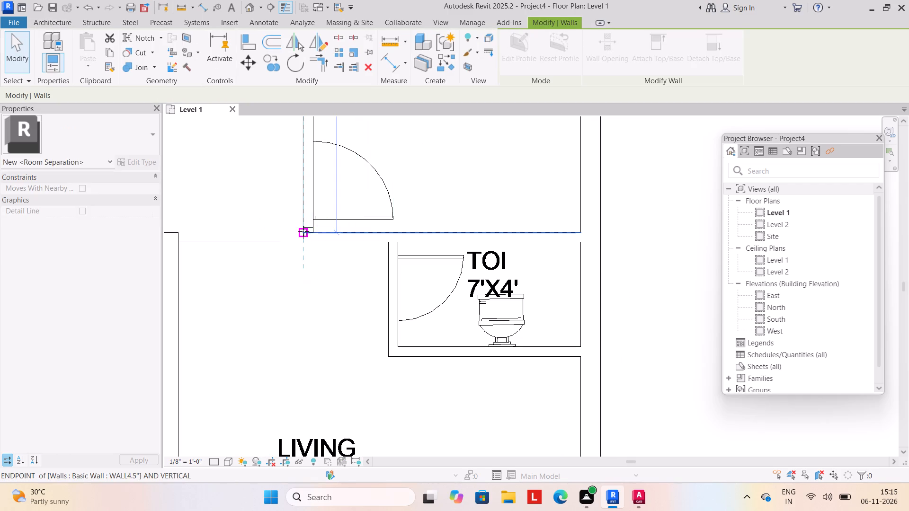
pyautogui.moveTo(303, 231); pyautogui.dragTo(303, 232)
pyautogui.click(292, 301)
# Examine the plan around the staircase, parking, living room and lawn for the walls still to trace.
pyautogui.scroll(-11, 292, 308)
pyautogui.moveTo(292, 291); pyautogui.dragTo(369, 230, button='middle')
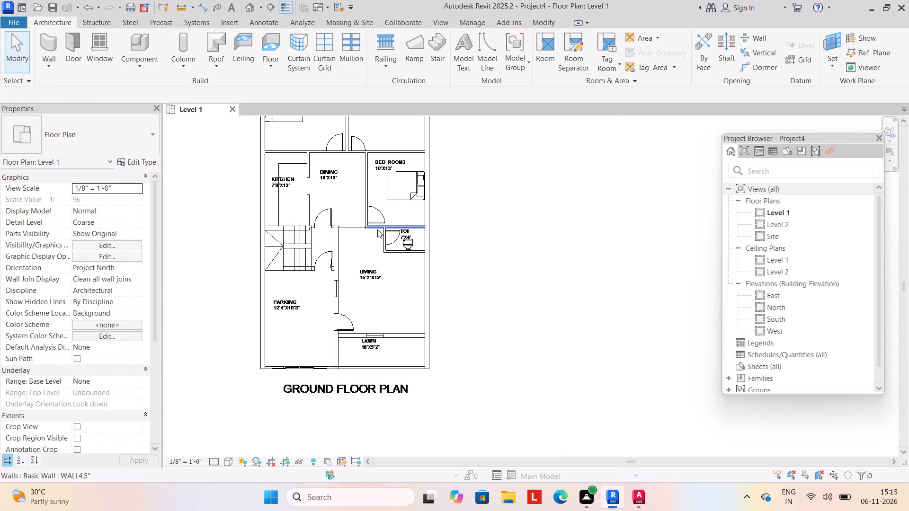
pyautogui.moveTo(343, 273); pyautogui.dragTo(388, 258, button='middle')
pyautogui.scroll(4, 384, 267)
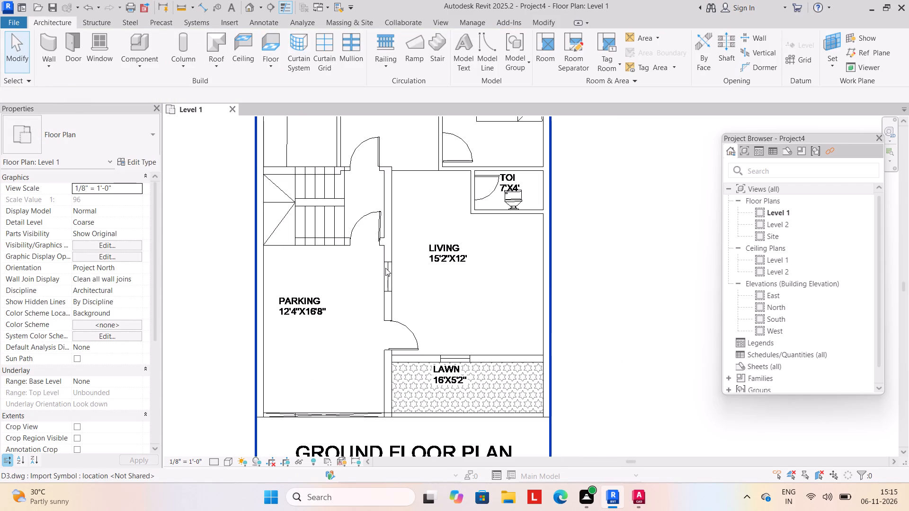
pyautogui.scroll(-1, 386, 282)
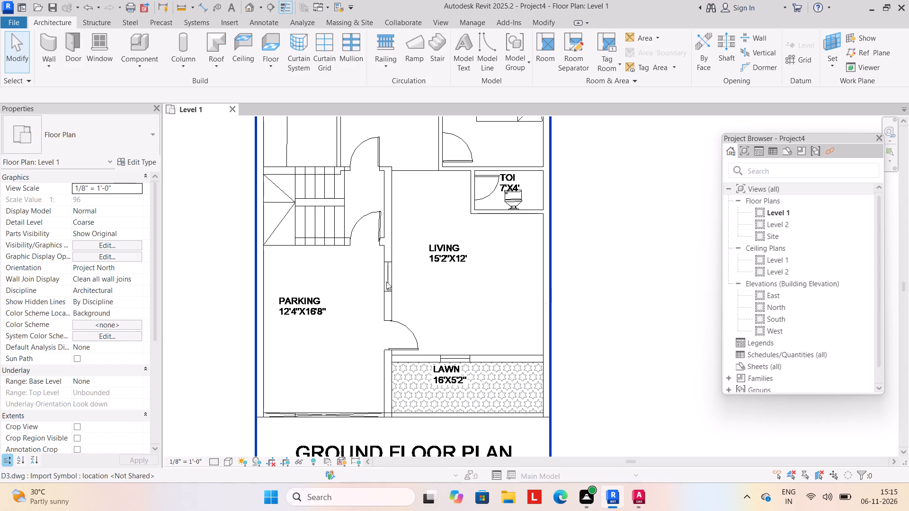
pyautogui.moveTo(386, 282); pyautogui.dragTo(399, 266, button='middle')
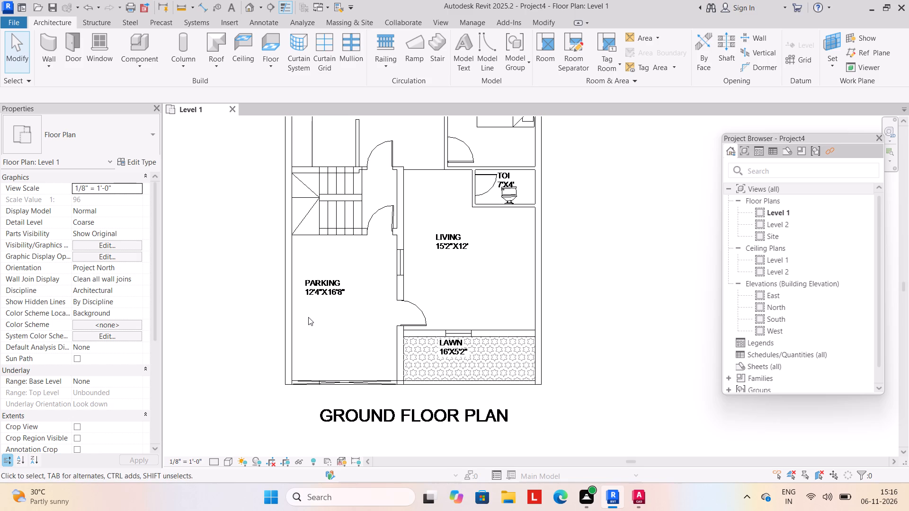
pyautogui.scroll(-2, 357, 227)
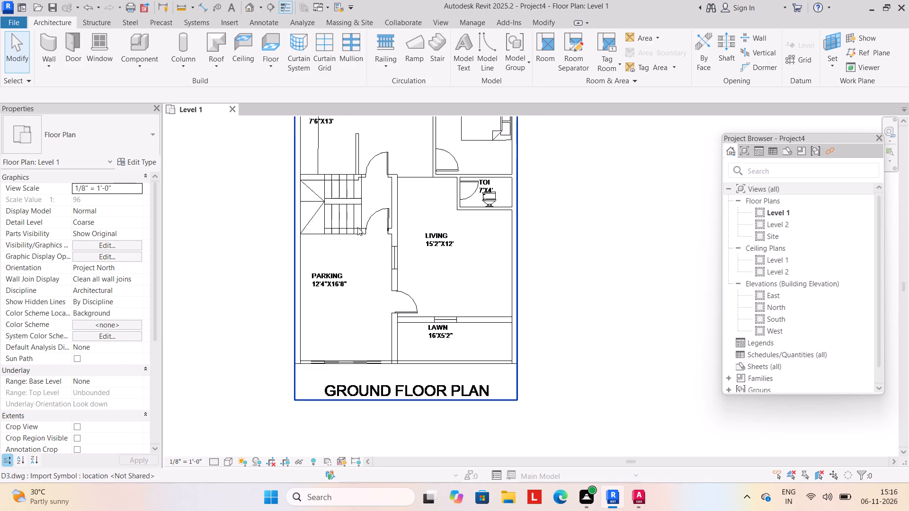
pyautogui.moveTo(357, 228); pyautogui.dragTo(352, 264, button='middle')
pyautogui.scroll(3, 346, 209)
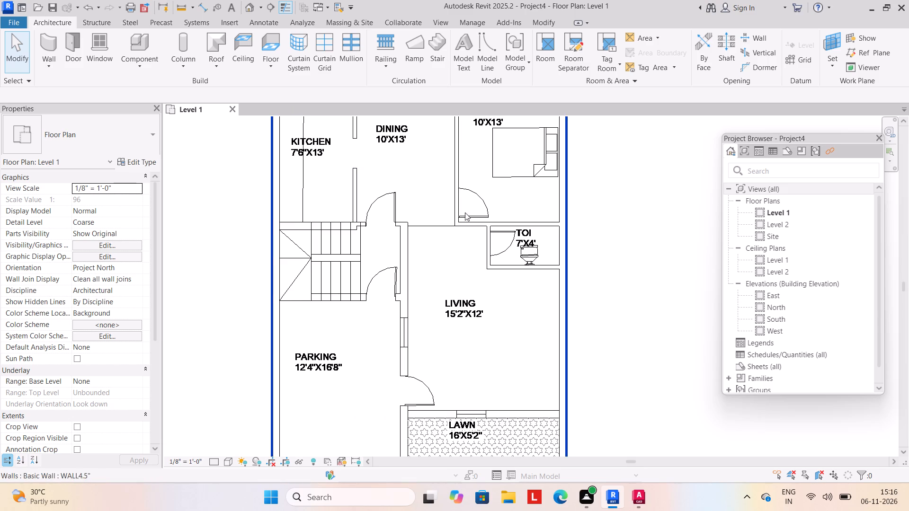
pyautogui.scroll(-3, 421, 297)
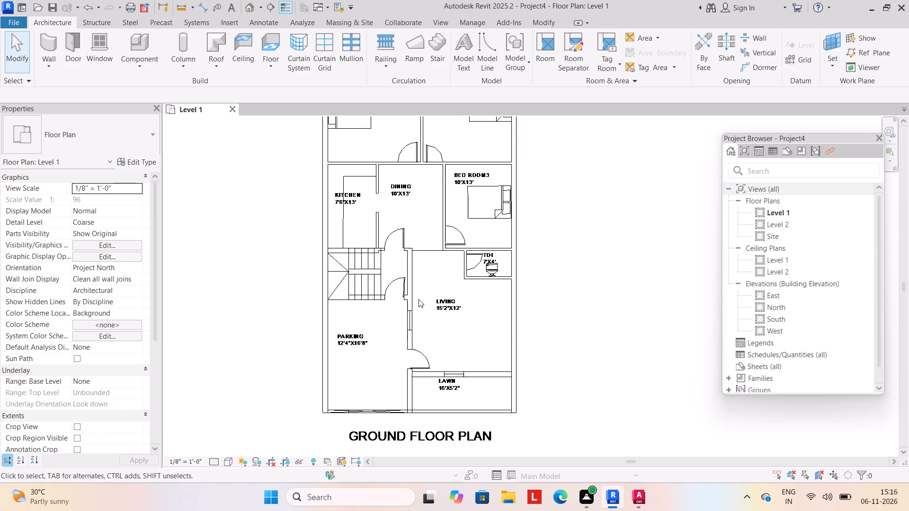
pyautogui.moveTo(418, 300); pyautogui.dragTo(405, 271, button='middle')
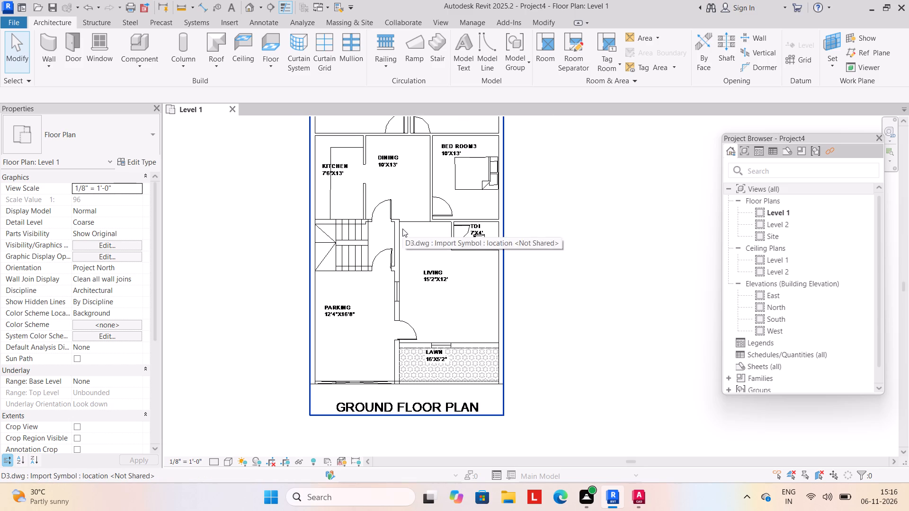
pyautogui.scroll(-3, 401, 232)
pyautogui.moveTo(396, 255); pyautogui.dragTo(389, 273, button='middle')
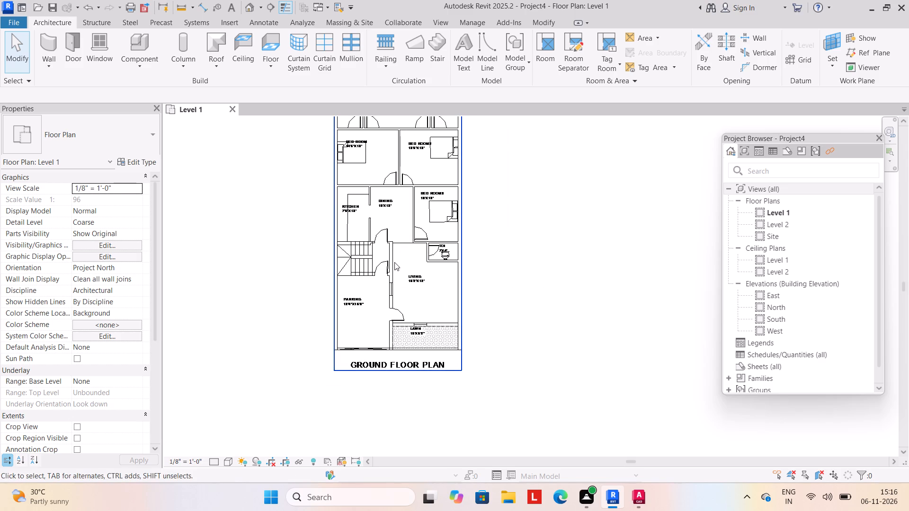
pyautogui.moveTo(354, 234); pyautogui.dragTo(383, 213, button='middle')
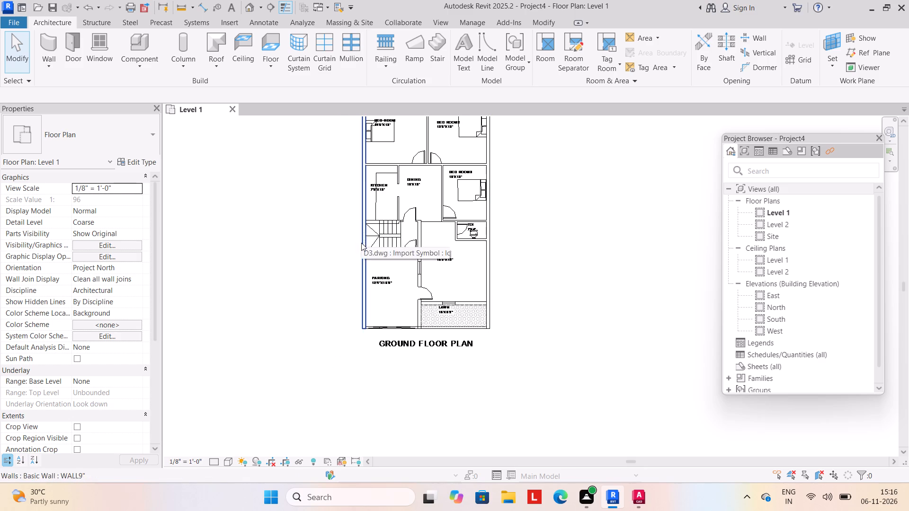
pyautogui.scroll(5, 365, 202)
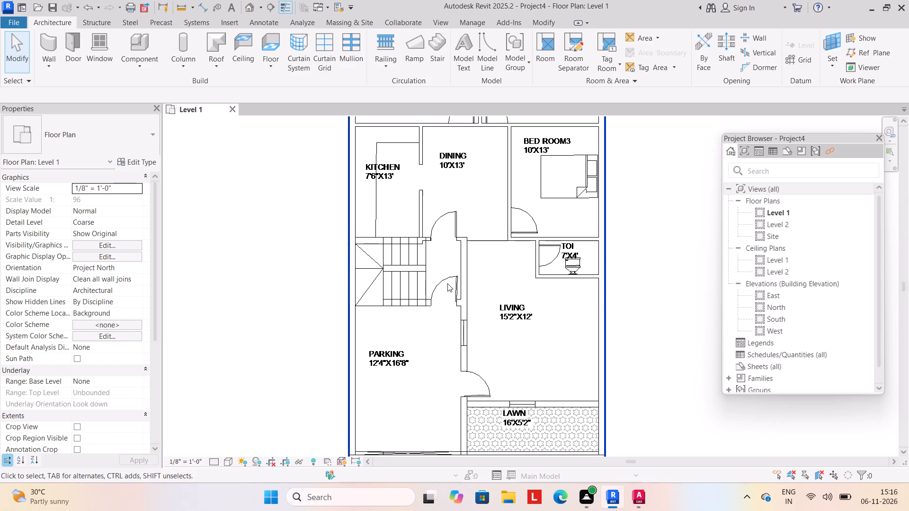
pyautogui.moveTo(437, 294); pyautogui.dragTo(427, 289, button='middle')
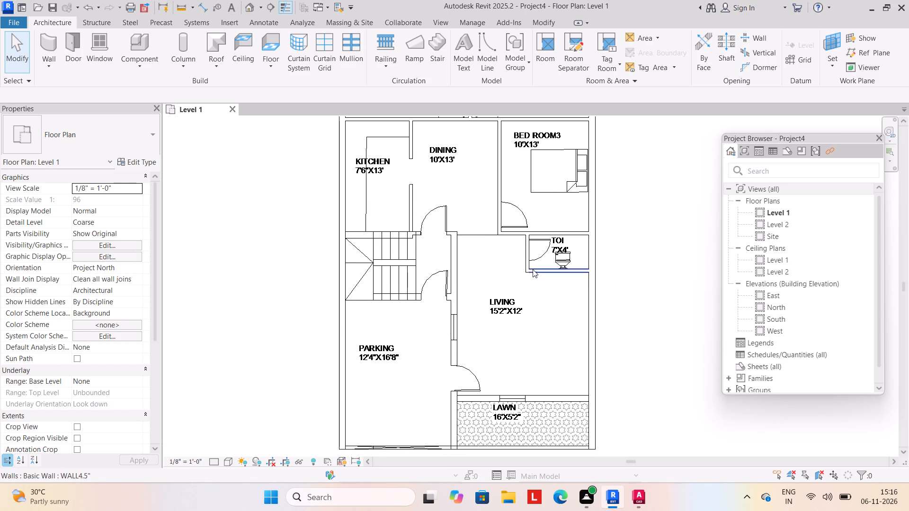
pyautogui.scroll(-2, 510, 260)
pyautogui.moveTo(505, 264); pyautogui.dragTo(484, 260, button='middle')
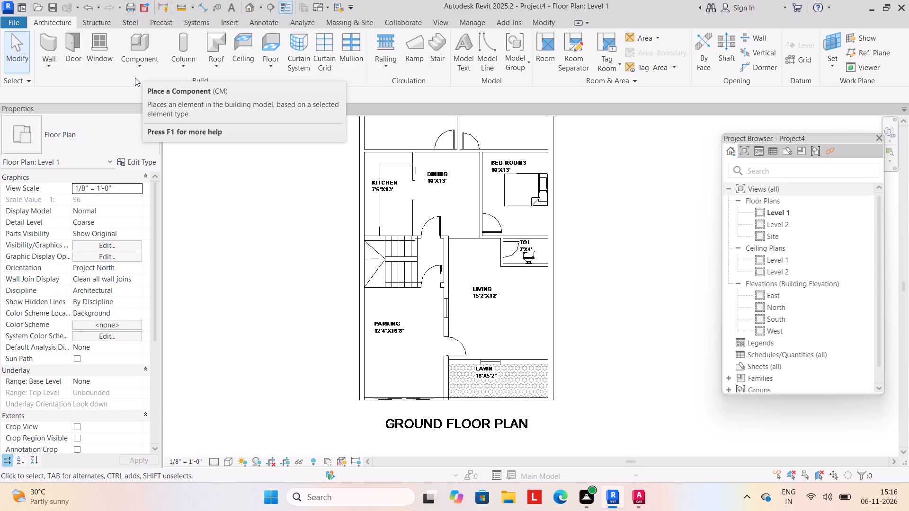
# Start an architectural WALL4.5" wall, 10' high, for the area around the staircase and living room.
pyautogui.click(52, 73)
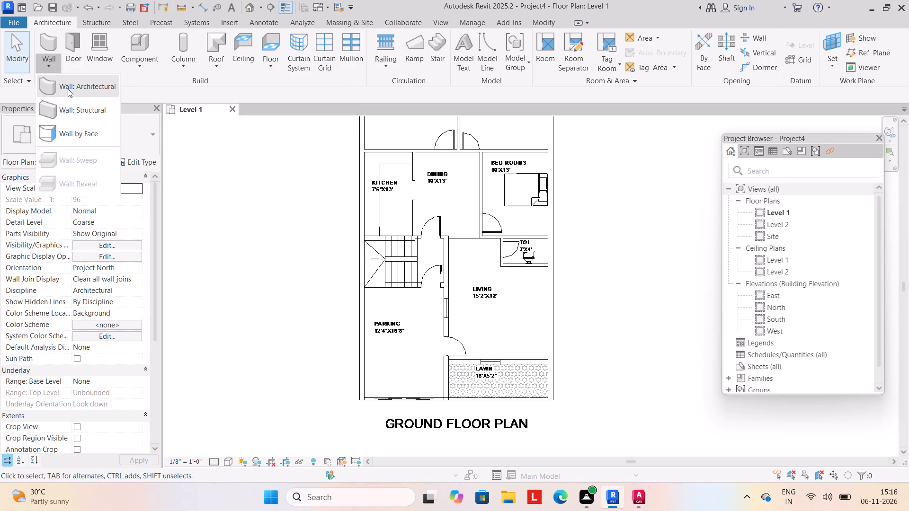
pyautogui.click(68, 89)
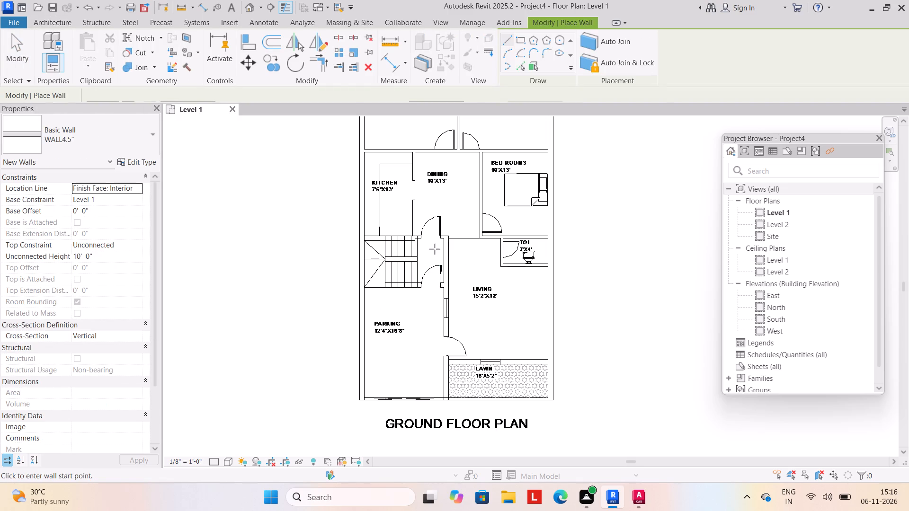
pyautogui.scroll(2, 437, 240)
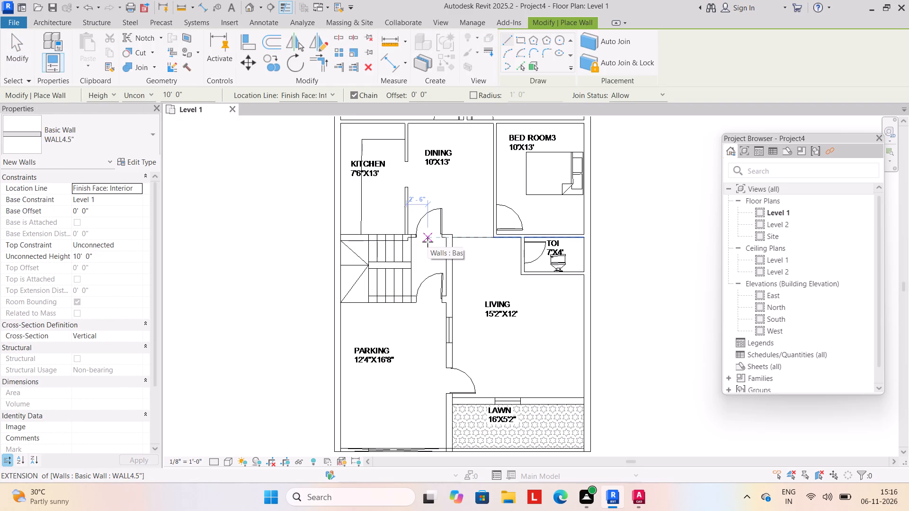
pyautogui.scroll(3, 437, 229)
pyautogui.scroll(-2, 447, 243)
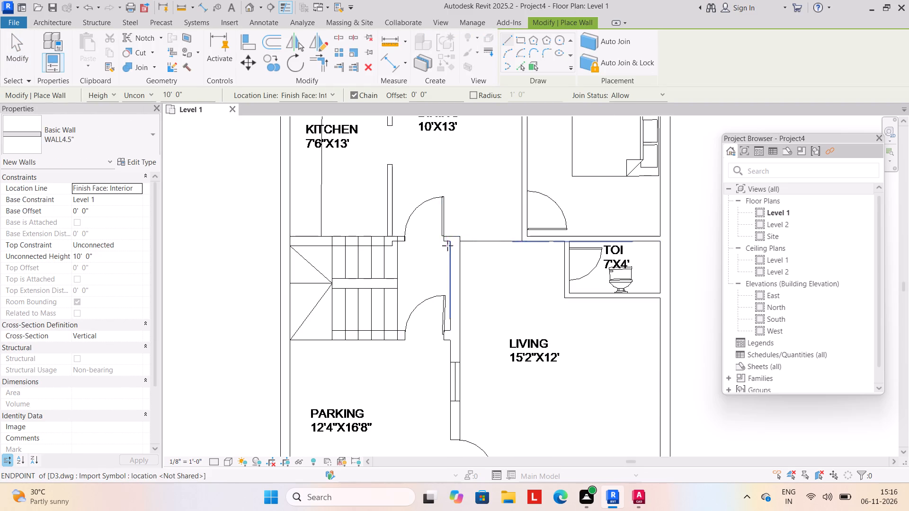
pyautogui.scroll(-1, 447, 246)
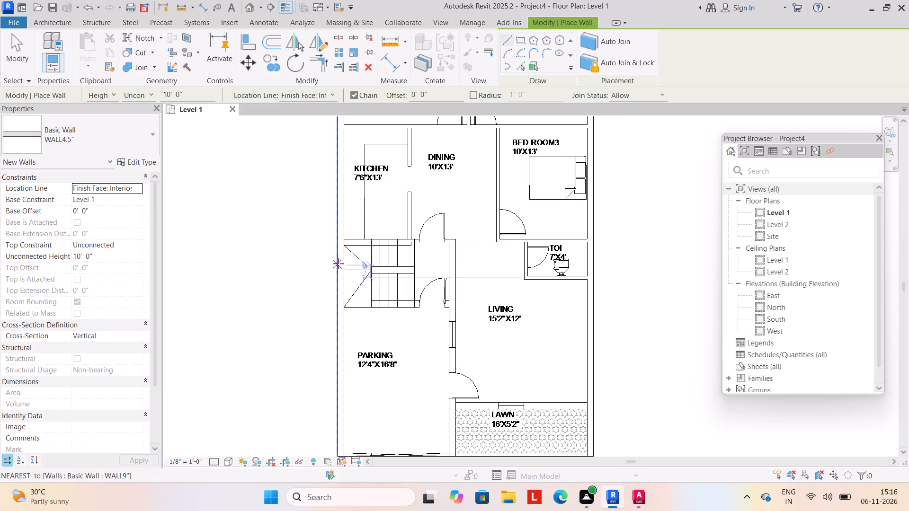
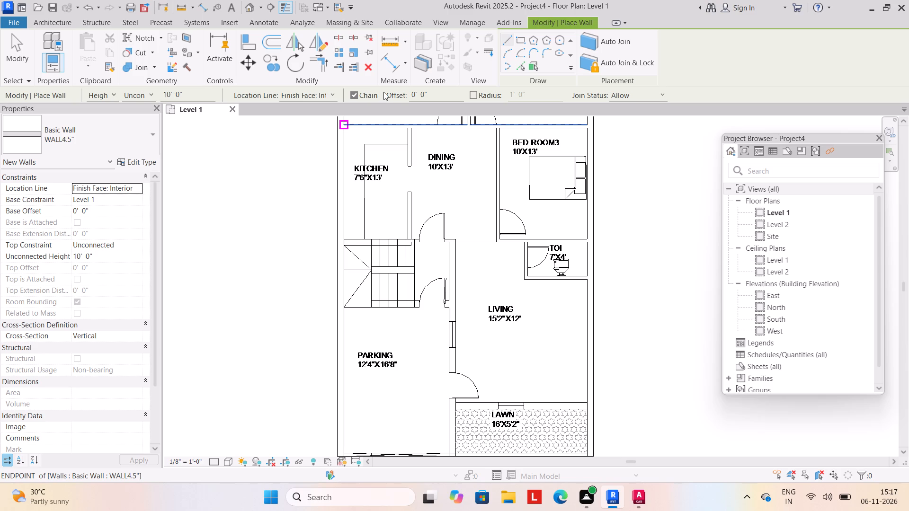
# Switch to WALL9" and draw a wall above the staircase, from the kitchen's lower-left corner to the living room's upper-left corner.
pyautogui.middleClick(459, 282)
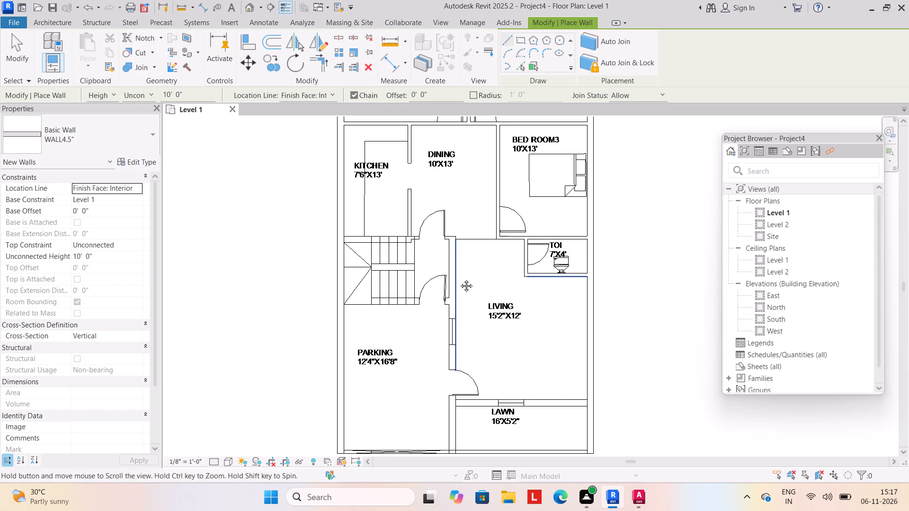
pyautogui.scroll(3, 465, 305)
pyautogui.scroll(-4, 451, 315)
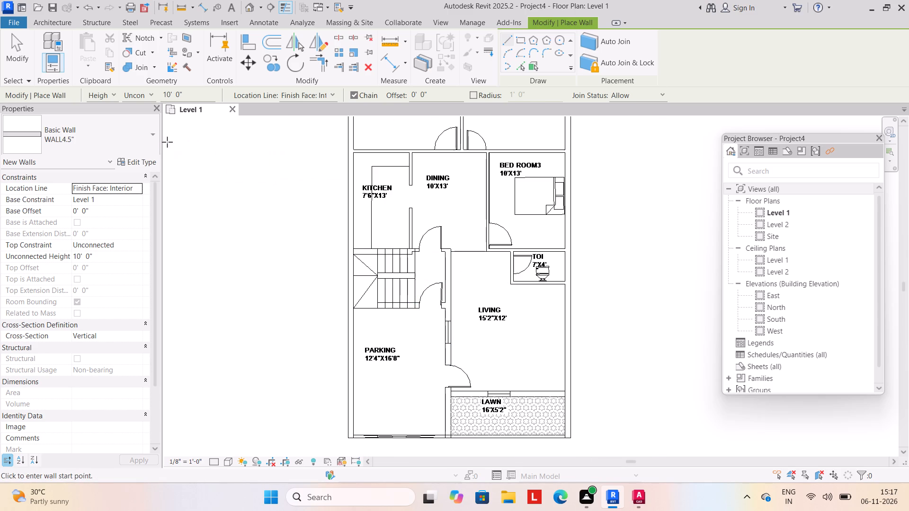
pyautogui.click(153, 133)
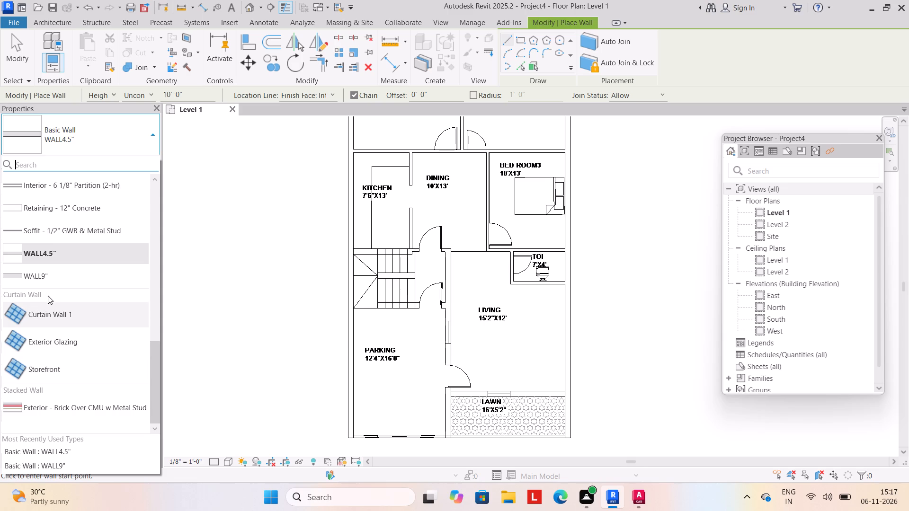
pyautogui.click(63, 276)
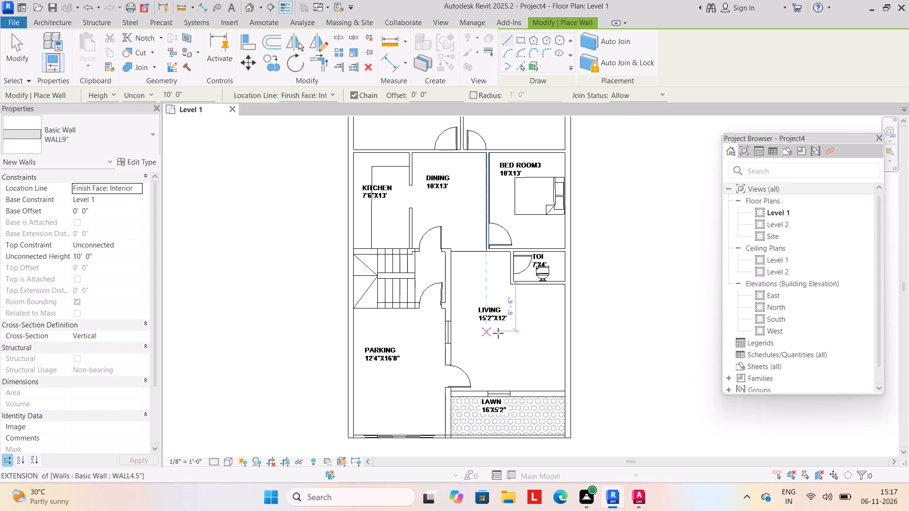
pyautogui.scroll(4, 445, 273)
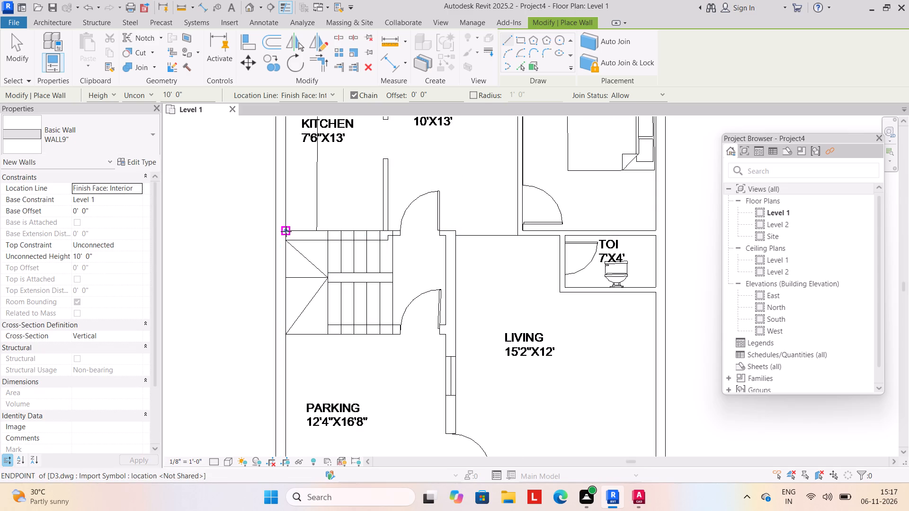
pyautogui.moveTo(286, 231); pyautogui.dragTo(293, 231)
pyautogui.press('space')
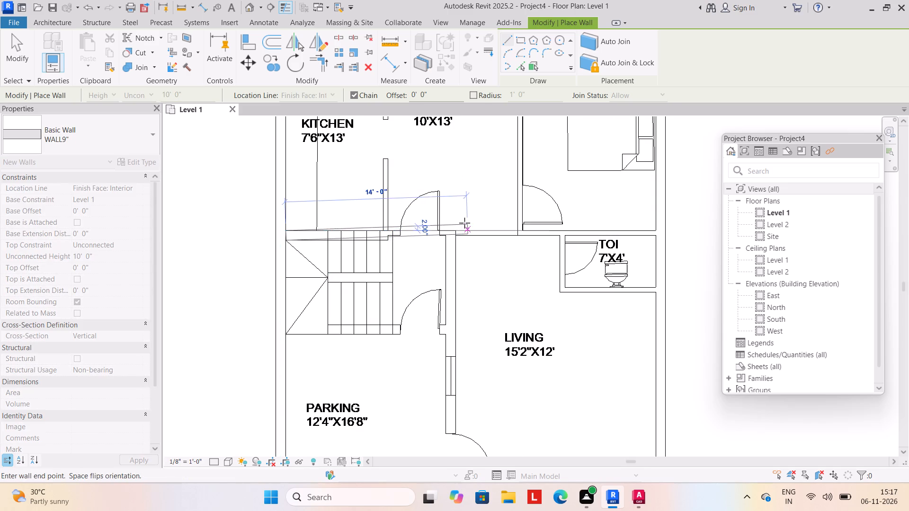
pyautogui.click(456, 229)
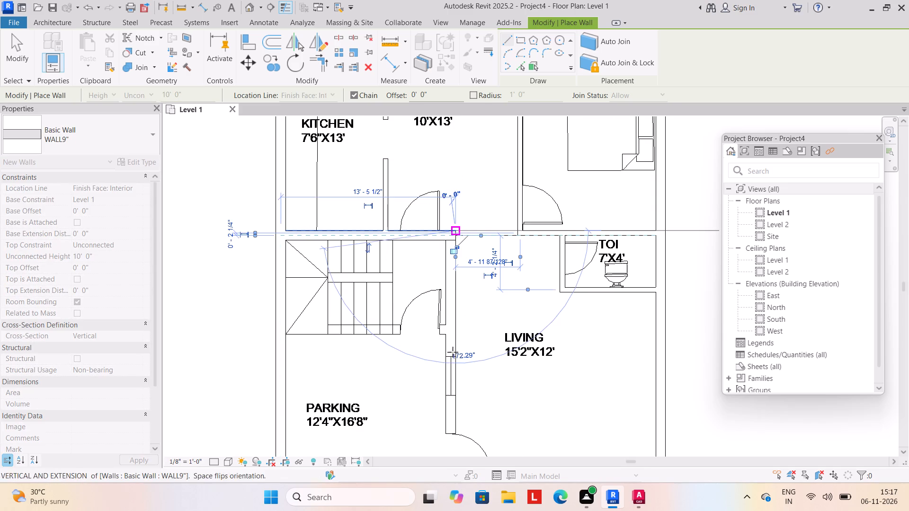
# Continue the WALL9" chain down between the parking and the living room and lawn, about 24' 1 1/2" long.
pyautogui.scroll(-2, 451, 417)
pyautogui.moveTo(449, 416); pyautogui.dragTo(443, 289, button='middle')
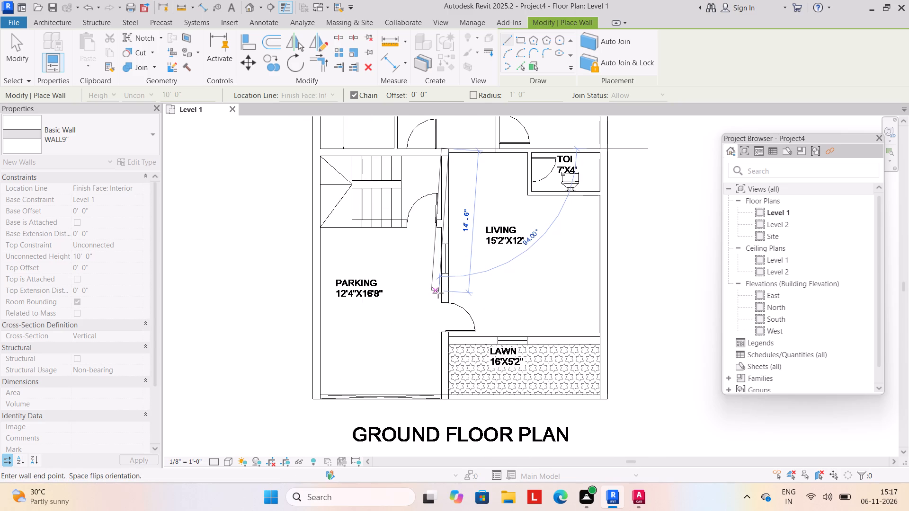
pyautogui.scroll(3, 448, 391)
pyautogui.click(448, 391)
pyautogui.press('Escape')
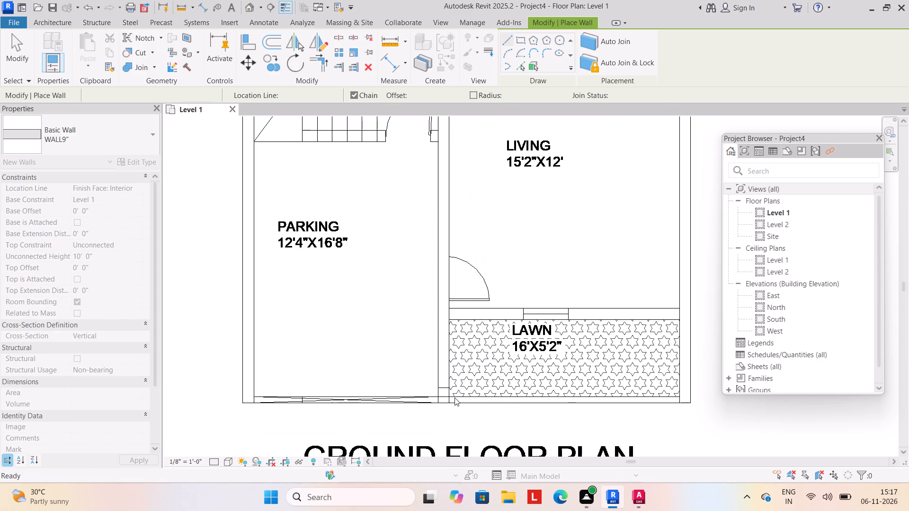
# Draw a WALL9" wall about 15' 5" long between the living room and the lawn, along the lawn's upper edge.
pyautogui.scroll(3, 448, 324)
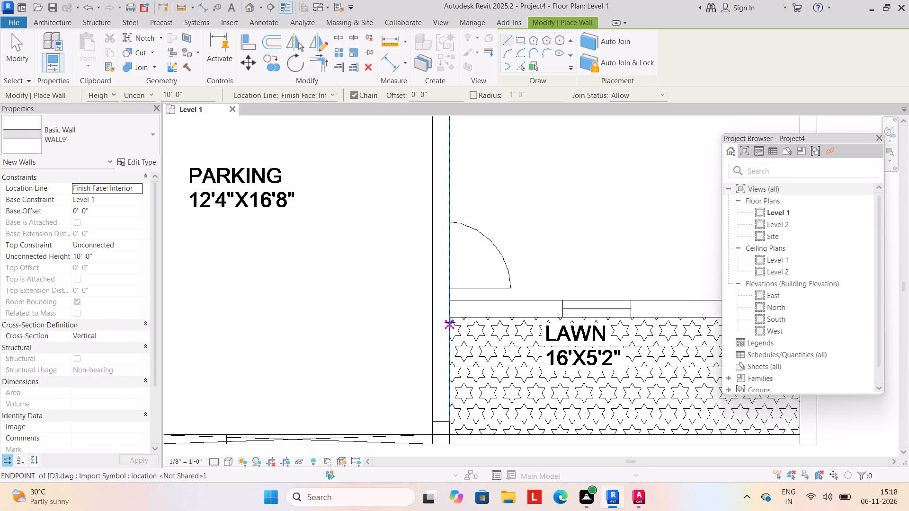
pyautogui.scroll(-1, 439, 337)
pyautogui.moveTo(439, 337); pyautogui.dragTo(329, 305, button='middle')
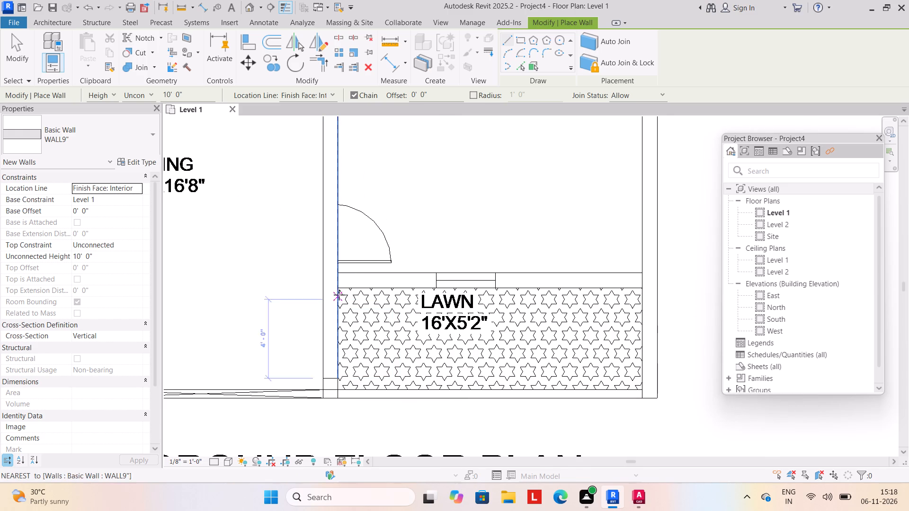
pyautogui.moveTo(340, 290); pyautogui.dragTo(400, 290)
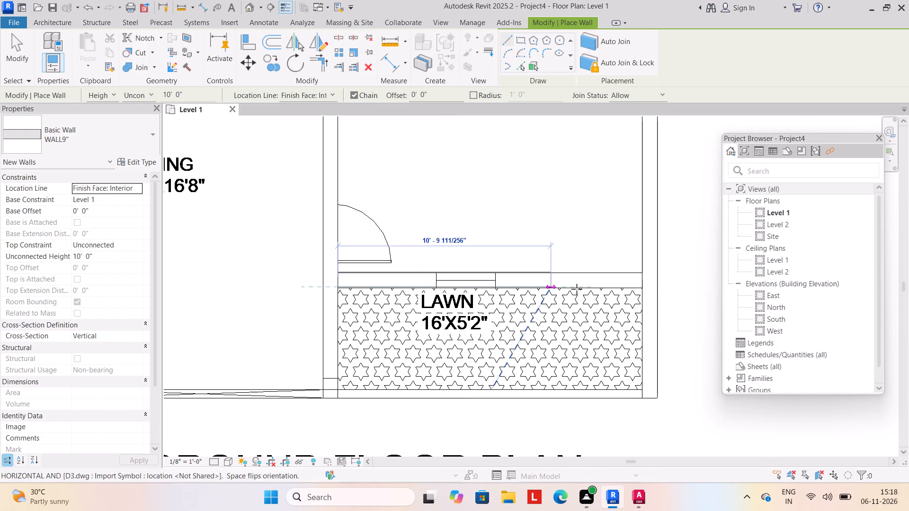
pyautogui.press('Escape')
pyautogui.scroll(3, 394, 295)
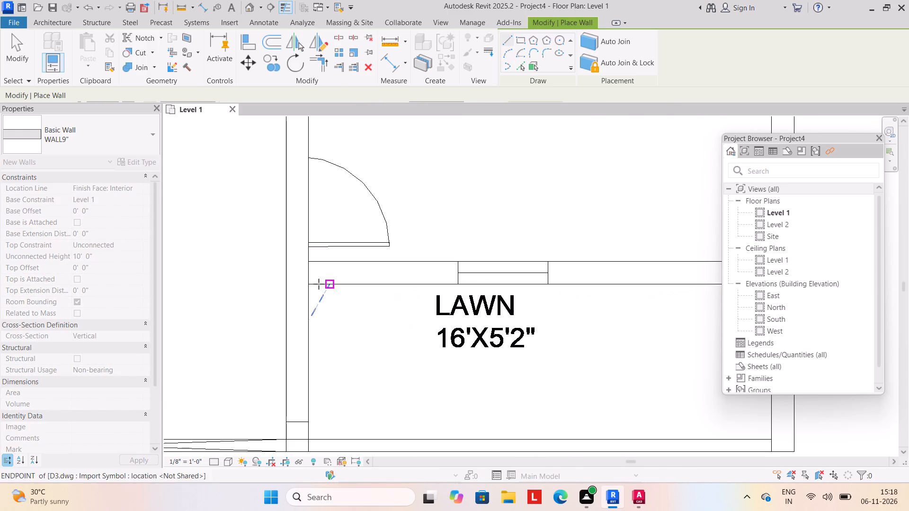
pyautogui.moveTo(307, 286); pyautogui.dragTo(313, 286)
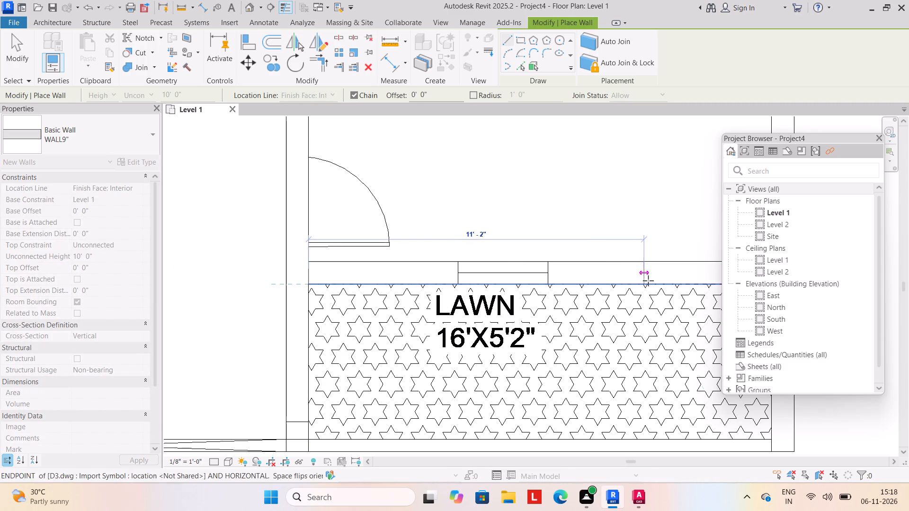
pyautogui.moveTo(627, 283); pyautogui.dragTo(504, 296, button='middle')
pyautogui.click(647, 295)
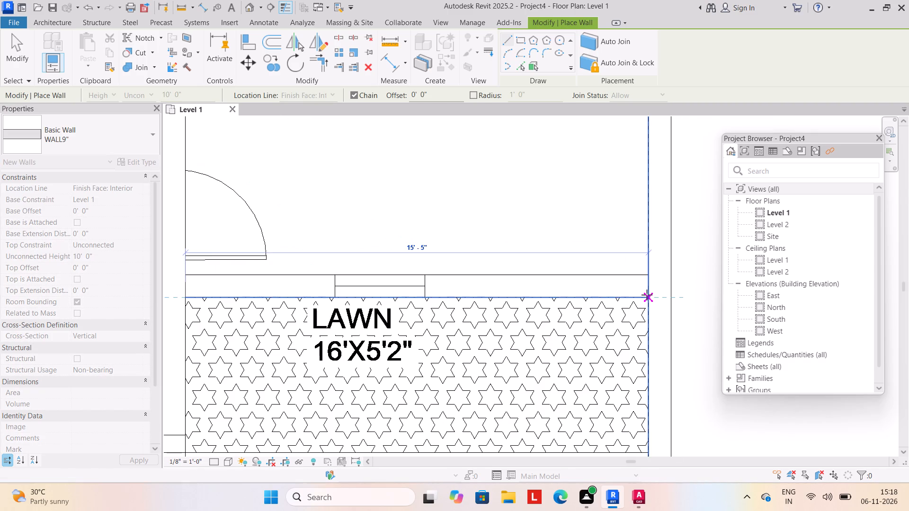
pyautogui.press('Escape')
pyautogui.scroll(-7, 486, 292)
pyautogui.moveTo(457, 310); pyautogui.dragTo(496, 279, button='middle')
pyautogui.press('Escape')
# Extend the lower end of the wall between parking and lawn down to the inner line of the front wall.
pyautogui.click(399, 318)
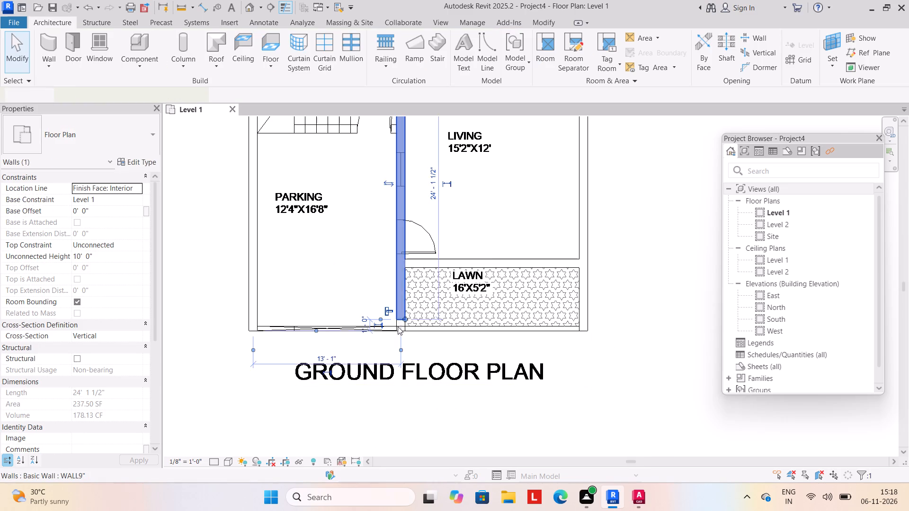
pyautogui.scroll(4, 392, 328)
pyautogui.moveTo(411, 310); pyautogui.dragTo(414, 324)
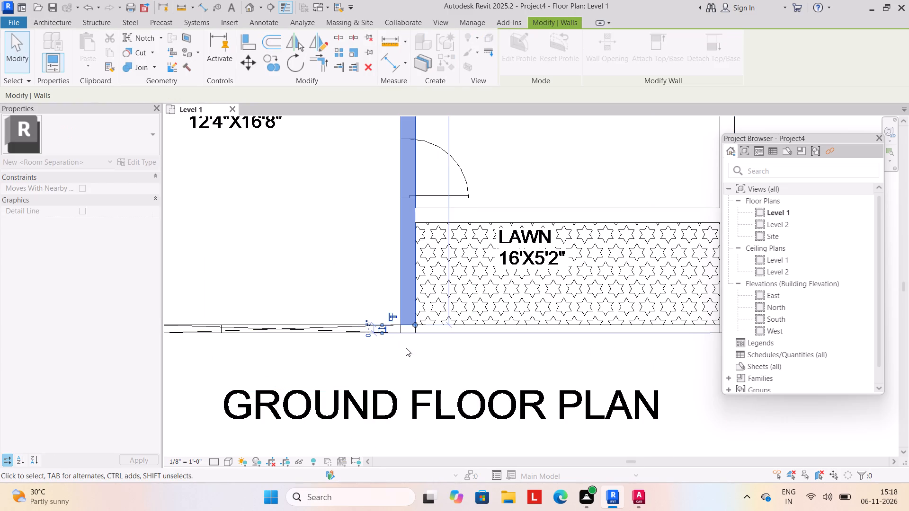
pyautogui.click(402, 351)
# Draw a WALL9" wall, 10' high and about 12' 4" long, between the staircase and the parking.
pyautogui.scroll(-8, 403, 351)
pyautogui.moveTo(406, 350); pyautogui.dragTo(423, 350, button='middle')
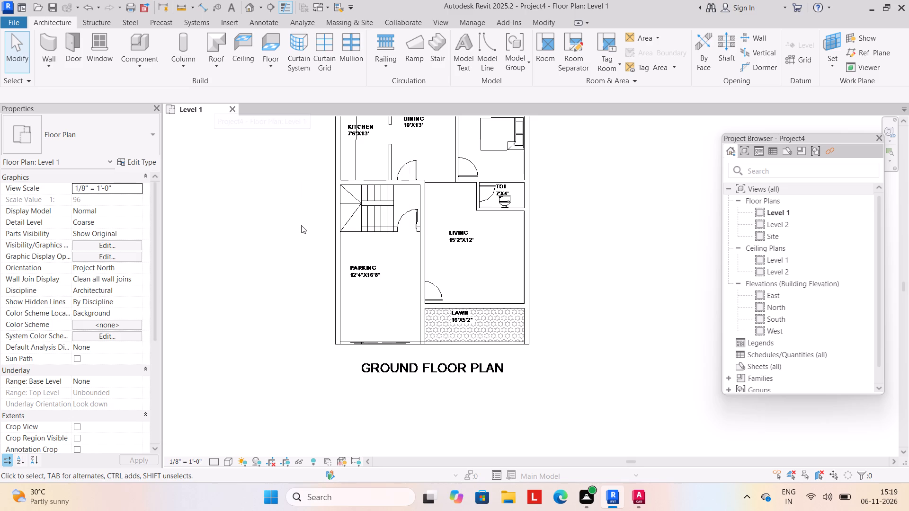
pyautogui.click(41, 64)
pyautogui.click(53, 82)
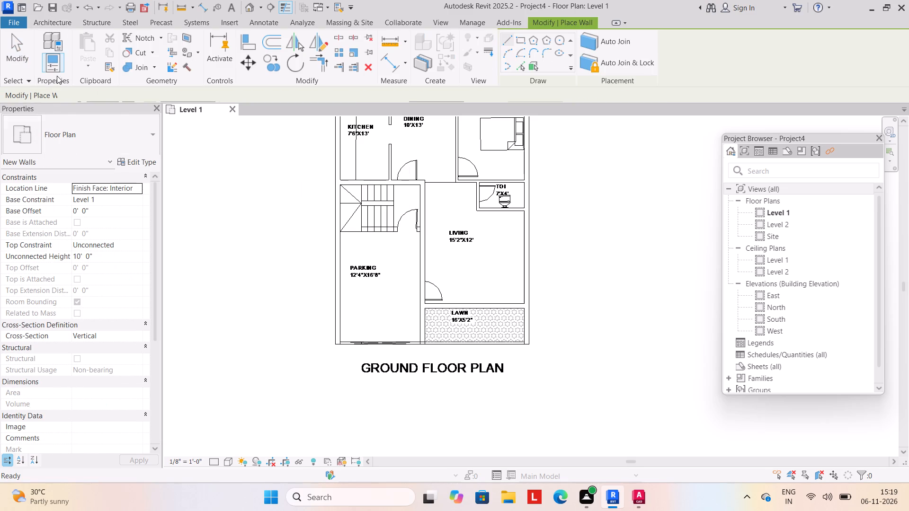
pyautogui.scroll(1, 385, 250)
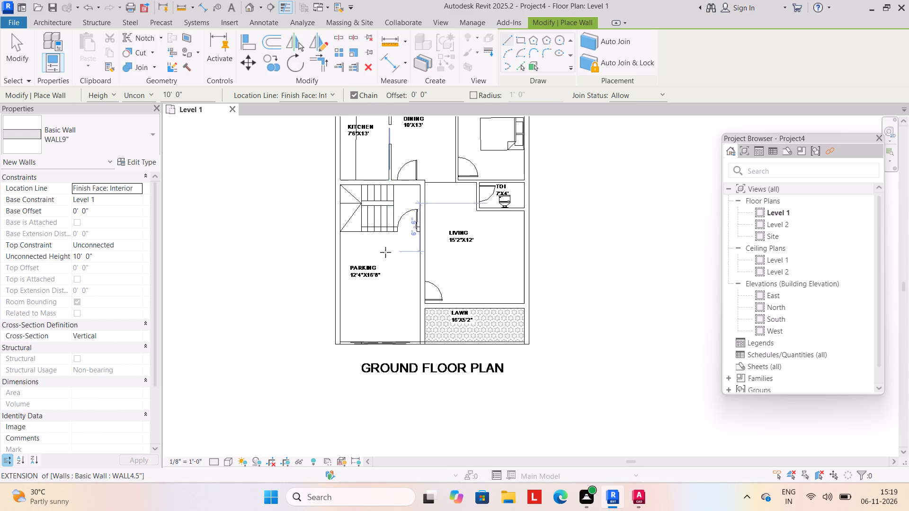
pyautogui.scroll(3, 385, 252)
pyautogui.moveTo(307, 220); pyautogui.dragTo(321, 220)
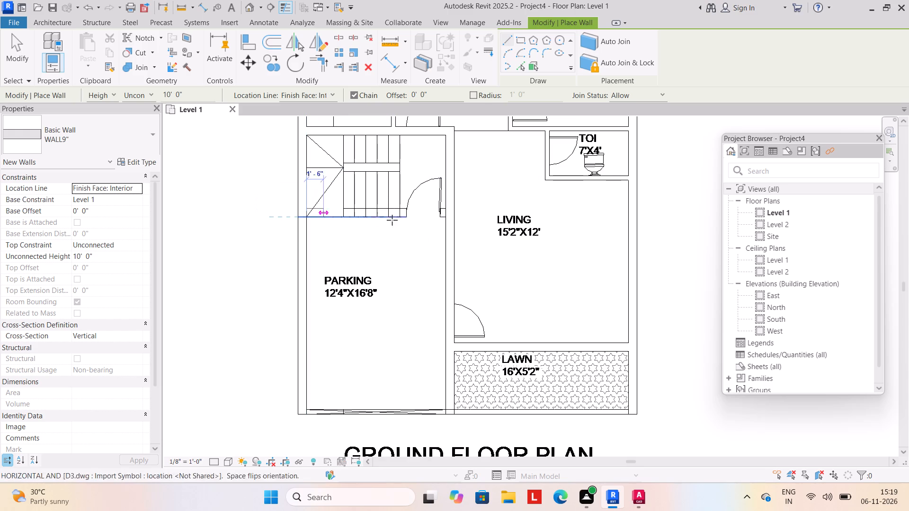
pyautogui.click(447, 214)
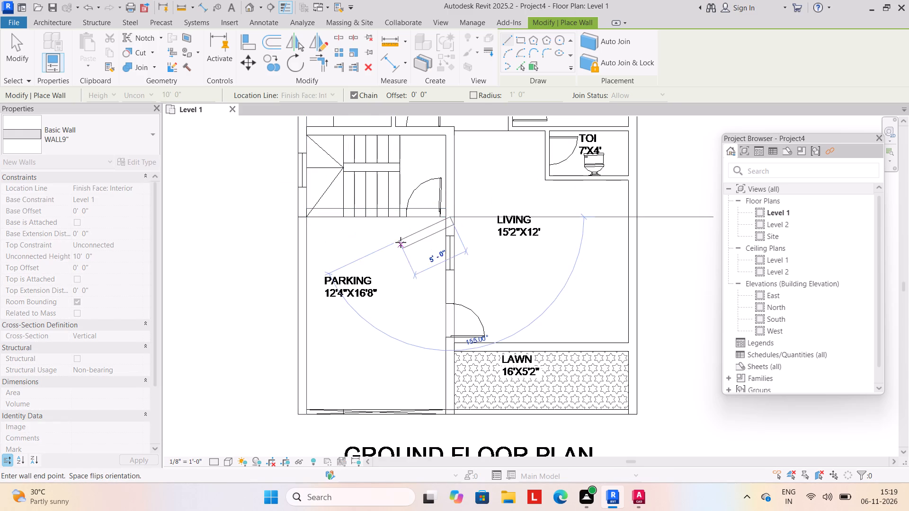
pyautogui.press('Escape')
pyautogui.scroll(-2, 402, 269)
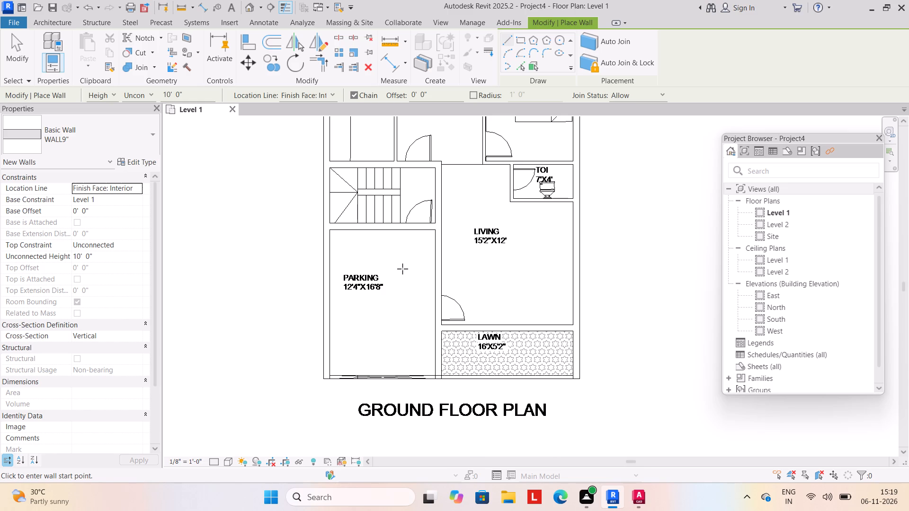
pyautogui.scroll(-2, 403, 268)
pyautogui.middleClick(403, 268)
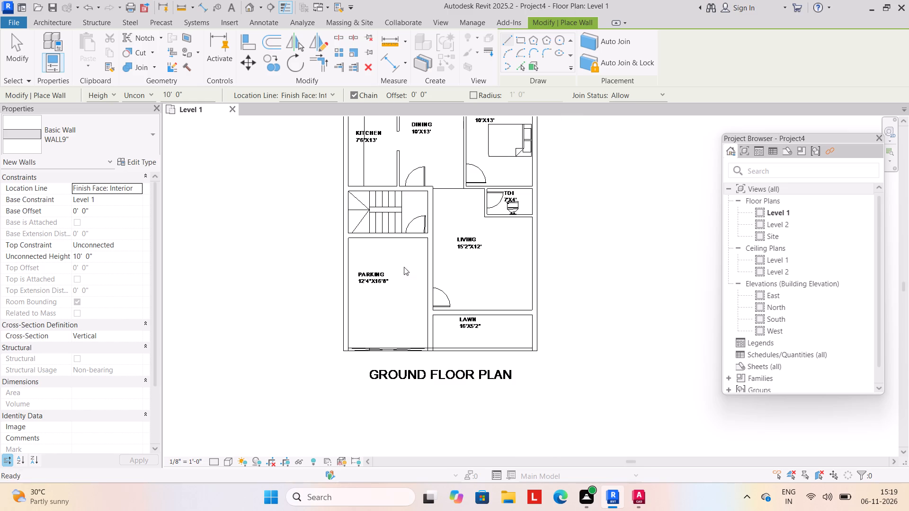
pyautogui.press('Escape')
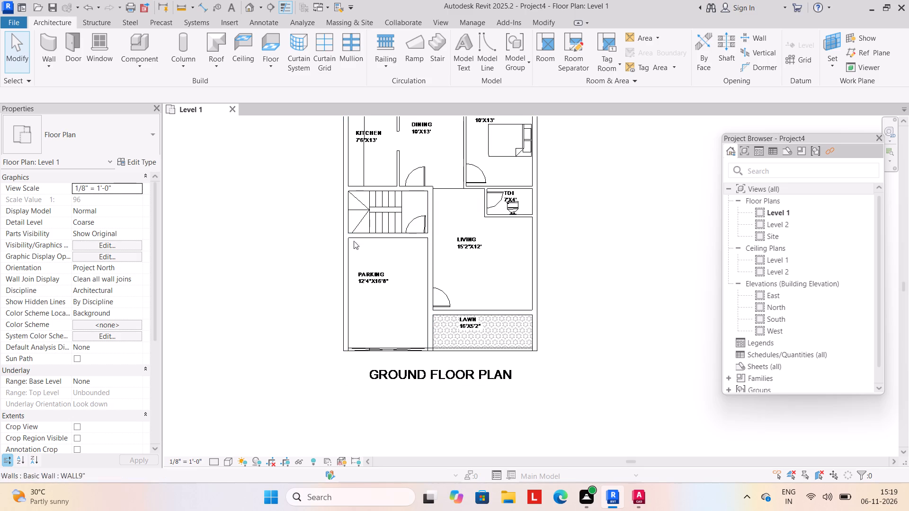
# Draw a WALL4.5" wall, 10' high, along the building's front from the parking's lower-left corner to the lawn's lower-right corner.
pyautogui.scroll(-1, 353, 234)
pyautogui.moveTo(354, 241); pyautogui.dragTo(360, 263, button='middle')
pyautogui.moveTo(390, 302); pyautogui.dragTo(398, 228, button='middle')
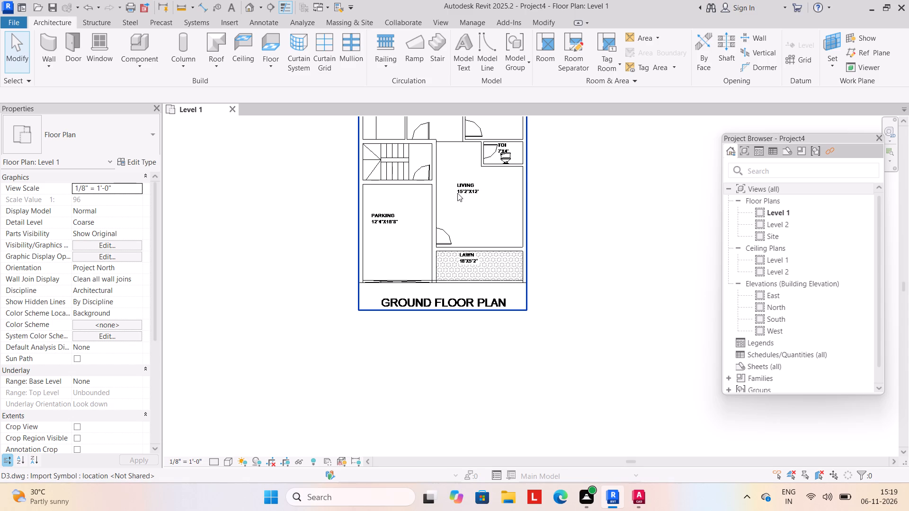
pyautogui.click(46, 64)
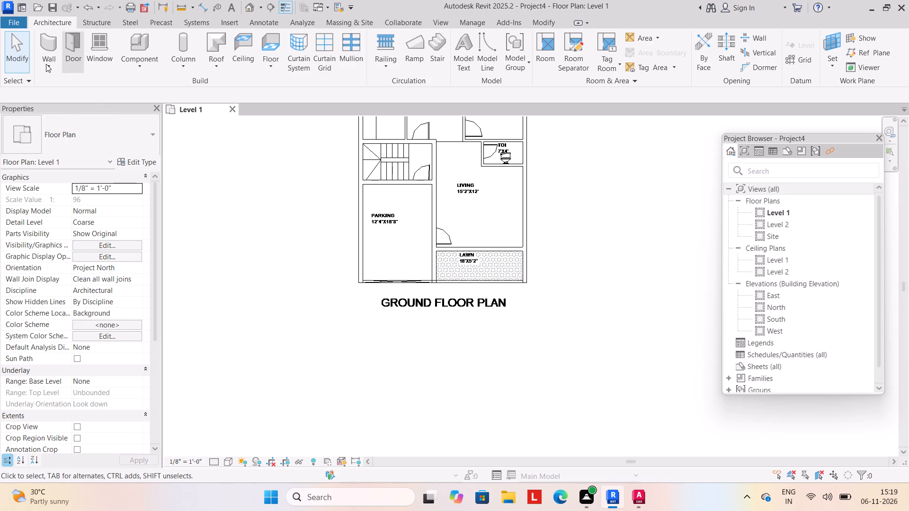
pyautogui.click(60, 83)
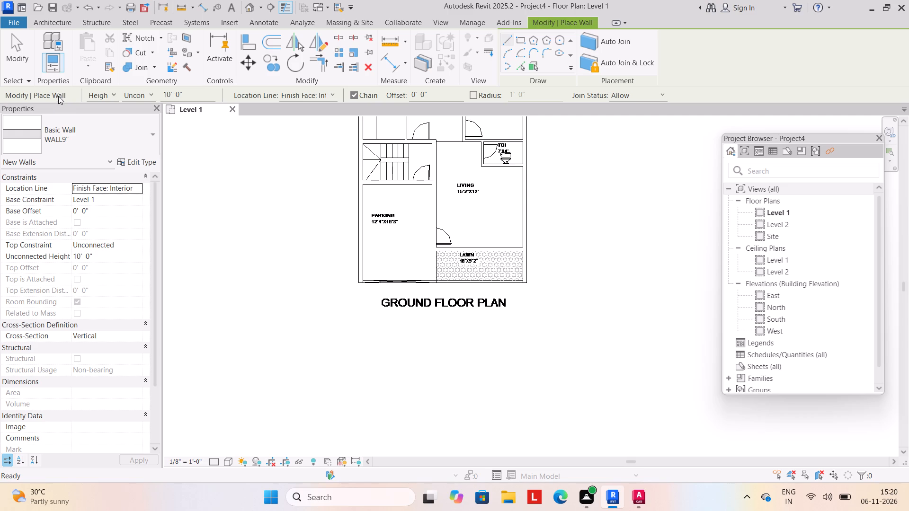
pyautogui.click(160, 139)
pyautogui.click(89, 249)
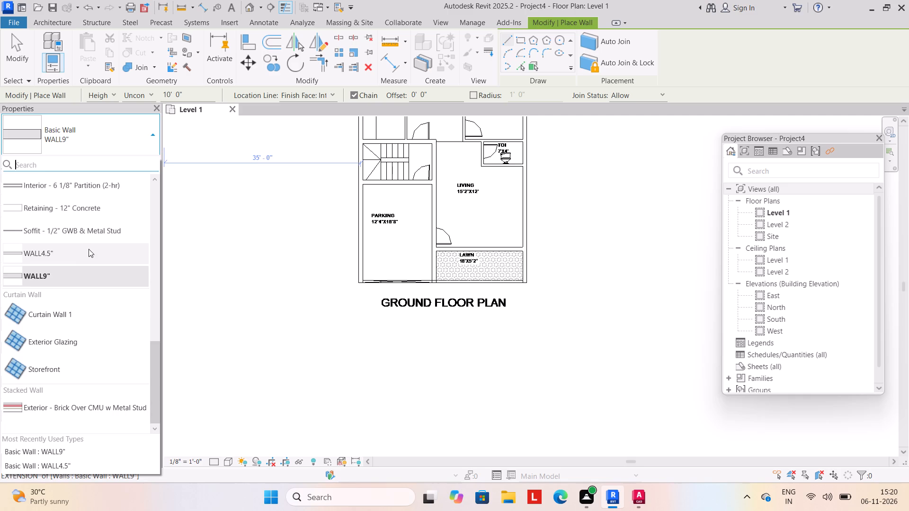
pyautogui.scroll(2, 430, 305)
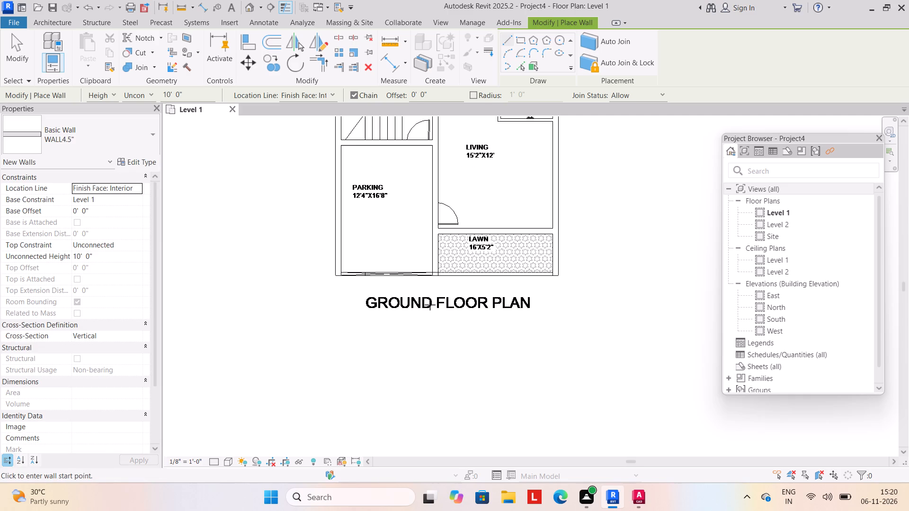
pyautogui.scroll(5, 366, 302)
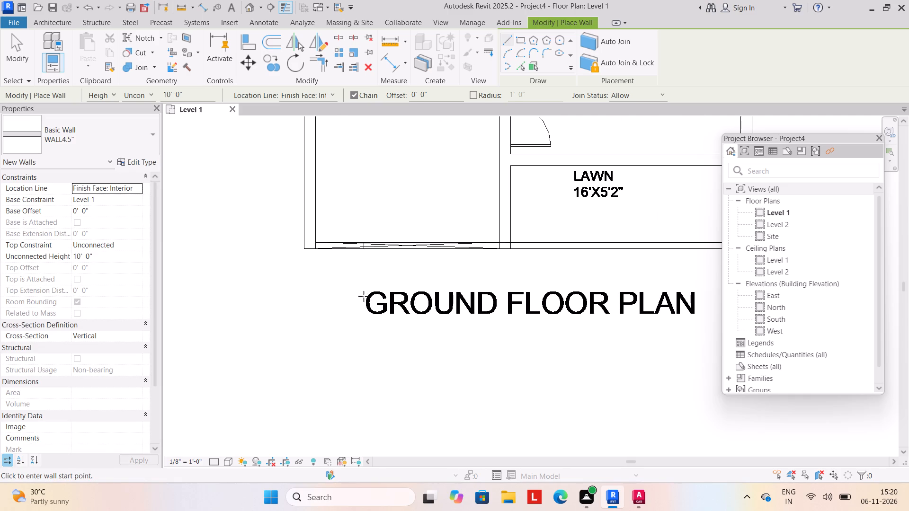
pyautogui.click(317, 247)
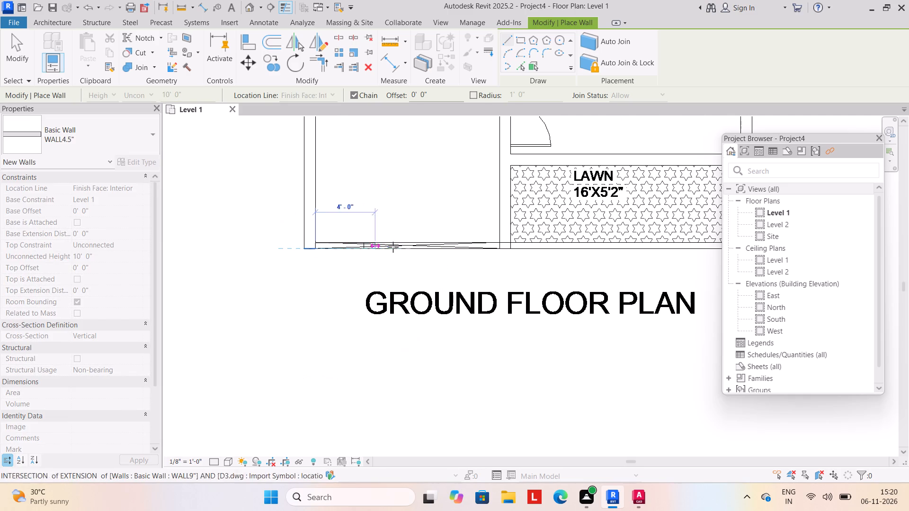
pyautogui.moveTo(550, 244); pyautogui.dragTo(392, 248, button='middle')
pyautogui.click(585, 247)
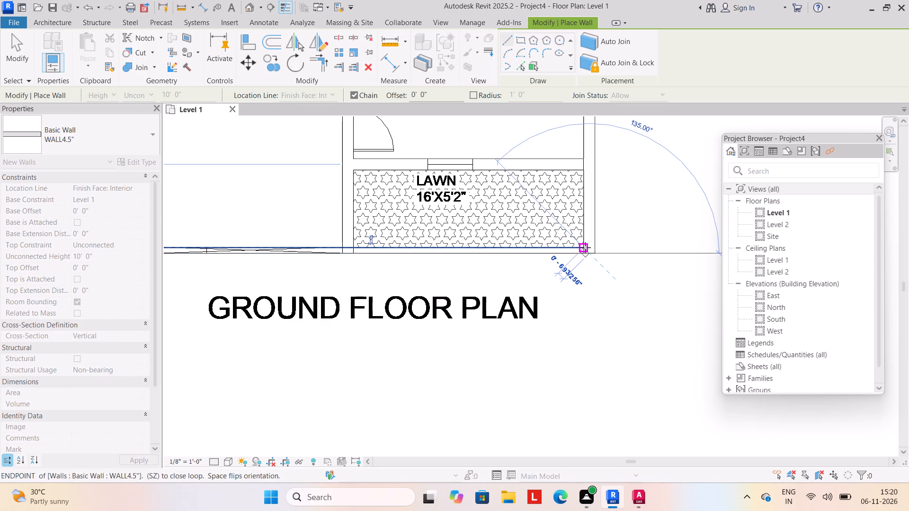
pyautogui.press('Escape')
pyautogui.scroll(-5, 445, 305)
pyautogui.scroll(-2, 412, 329)
pyautogui.moveTo(408, 333); pyautogui.dragTo(415, 333, button='middle')
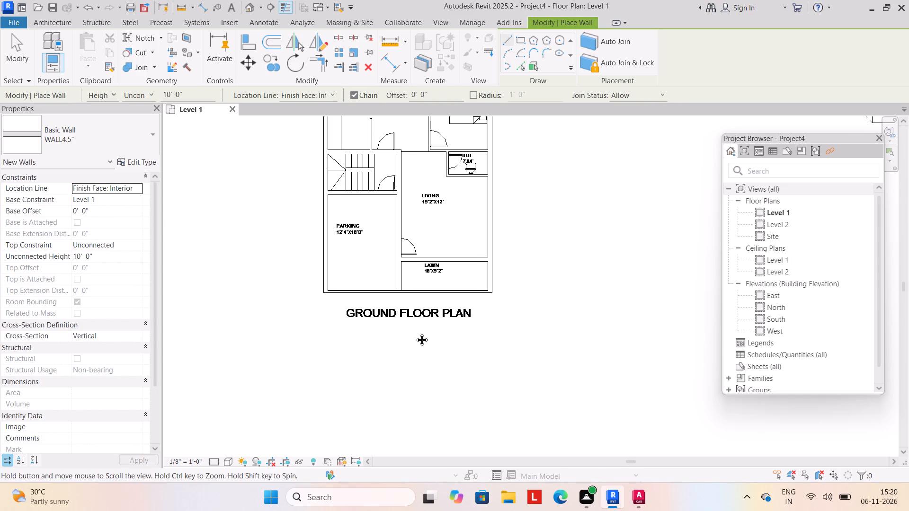
pyautogui.moveTo(415, 333); pyautogui.dragTo(415, 333, button='middle')
pyautogui.scroll(-2, 381, 319)
pyautogui.moveTo(381, 319); pyautogui.dragTo(379, 342, button='middle')
pyautogui.press('Escape')
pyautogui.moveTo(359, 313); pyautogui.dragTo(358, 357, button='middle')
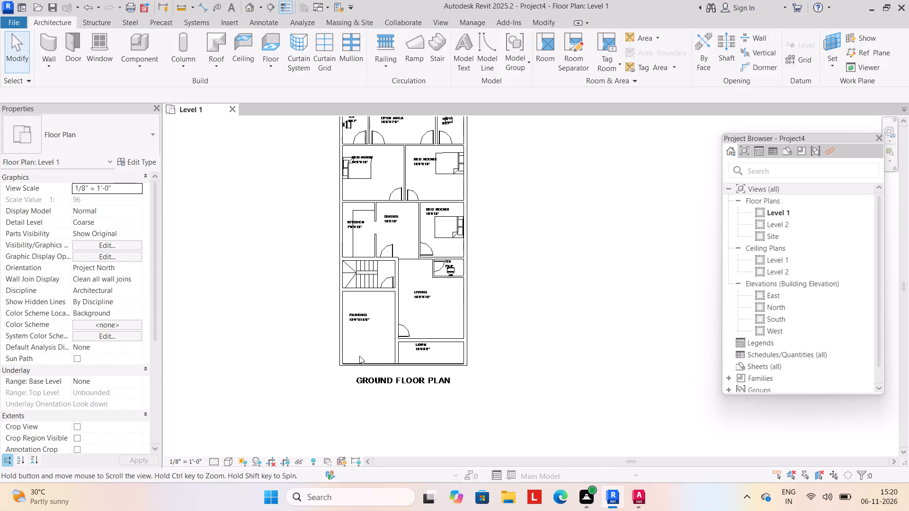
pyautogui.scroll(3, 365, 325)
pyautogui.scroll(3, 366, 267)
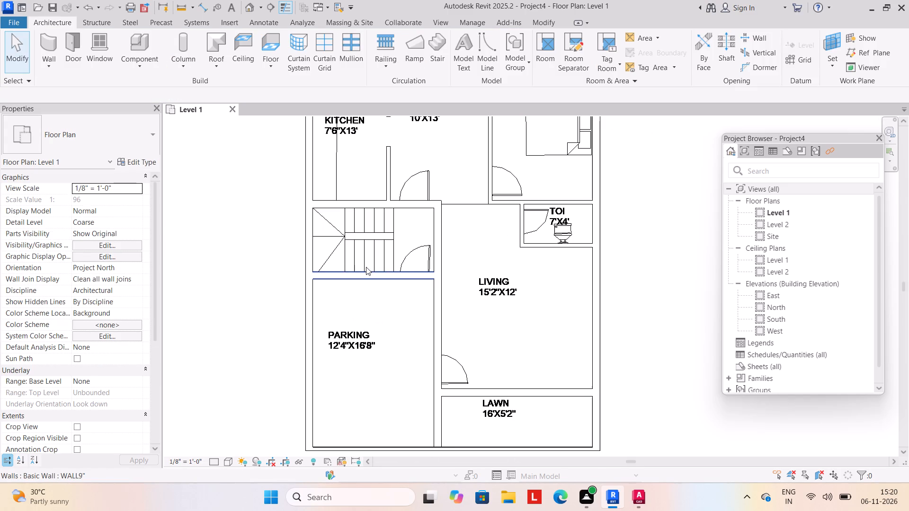
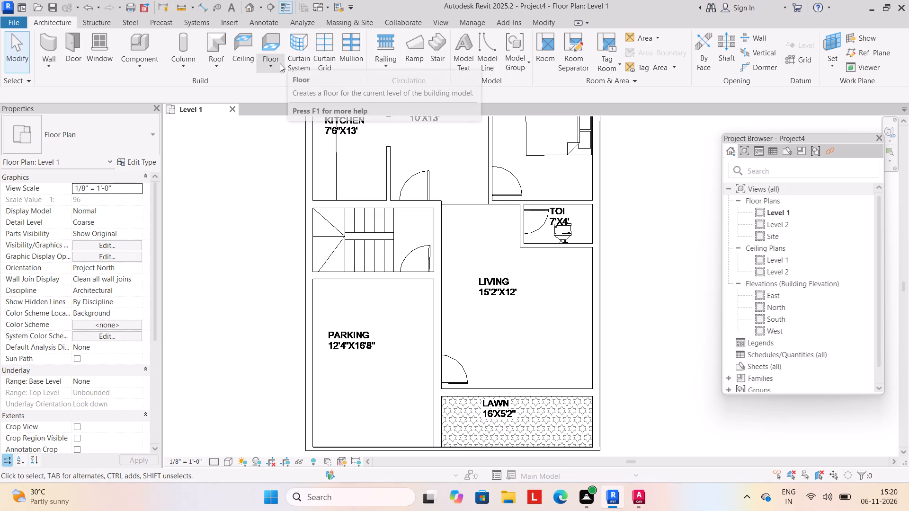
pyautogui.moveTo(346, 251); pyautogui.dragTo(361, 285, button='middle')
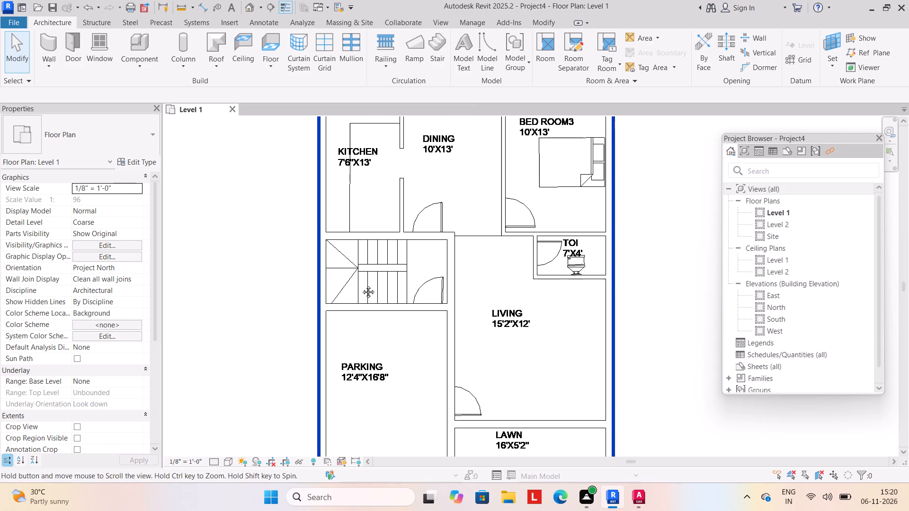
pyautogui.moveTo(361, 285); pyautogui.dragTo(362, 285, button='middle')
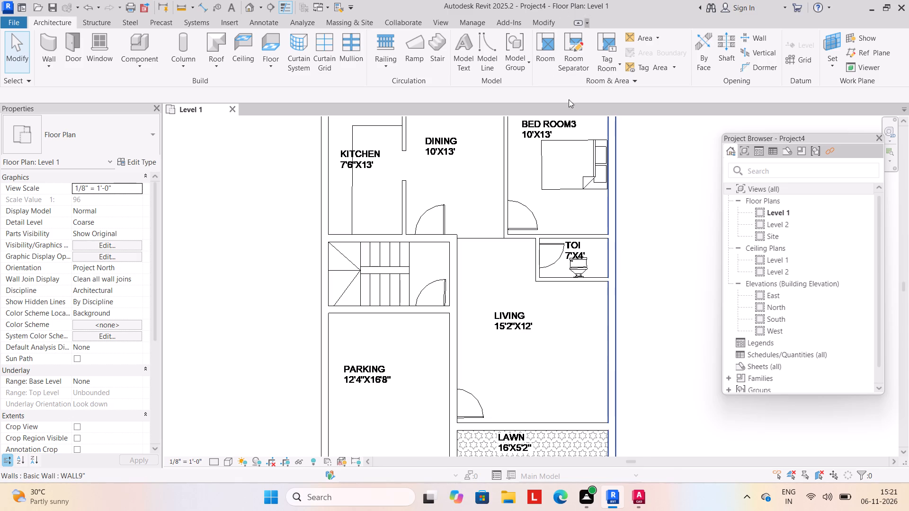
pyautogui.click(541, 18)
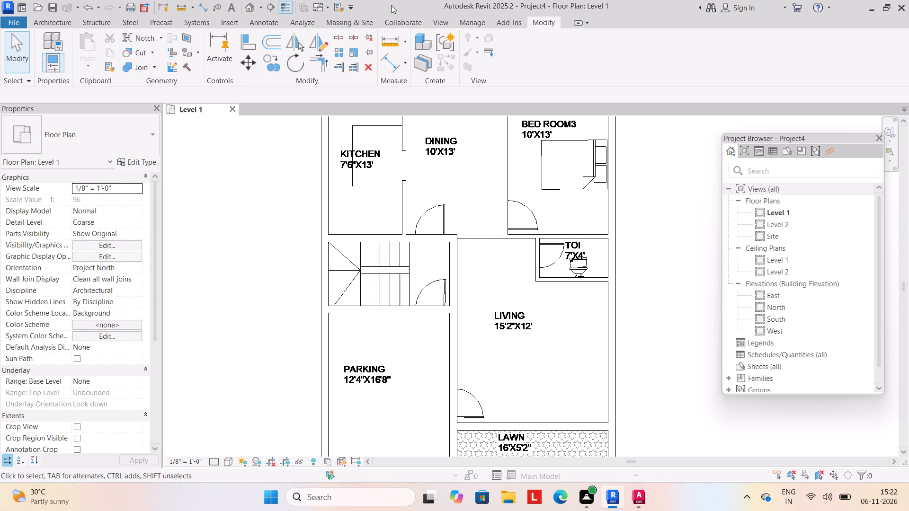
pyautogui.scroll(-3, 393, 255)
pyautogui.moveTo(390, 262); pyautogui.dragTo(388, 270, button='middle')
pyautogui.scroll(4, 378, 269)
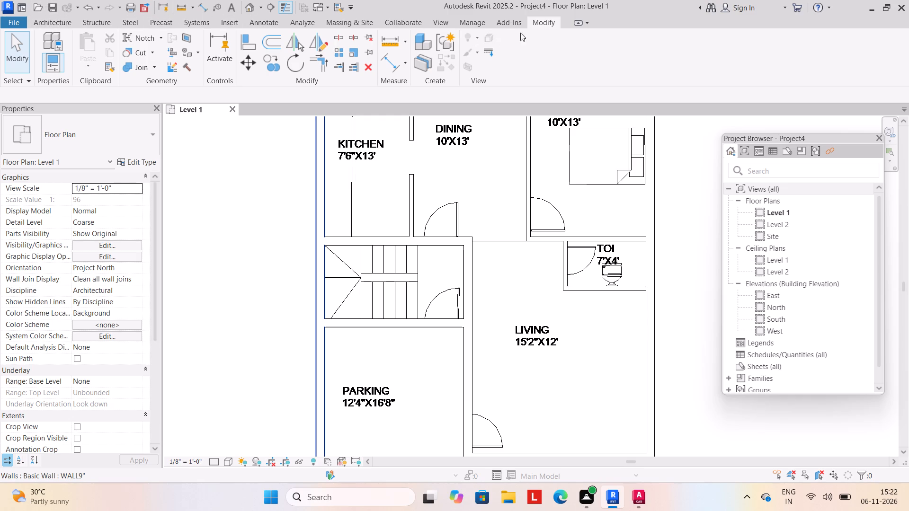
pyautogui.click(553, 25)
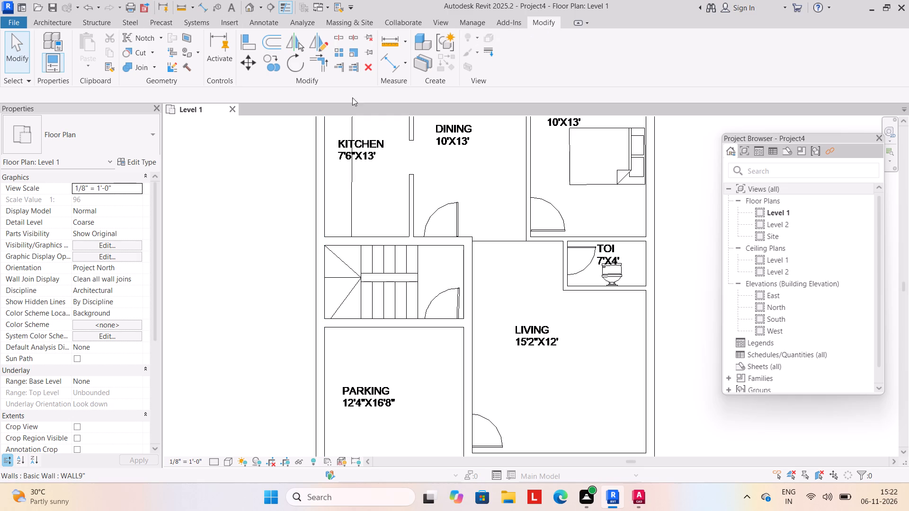
# Start a sketched stair run and trace its three-sided outer boundary along the staircase walls, with upper and lower edges about 8' 3" long.
pyautogui.click(46, 20)
pyautogui.click(433, 44)
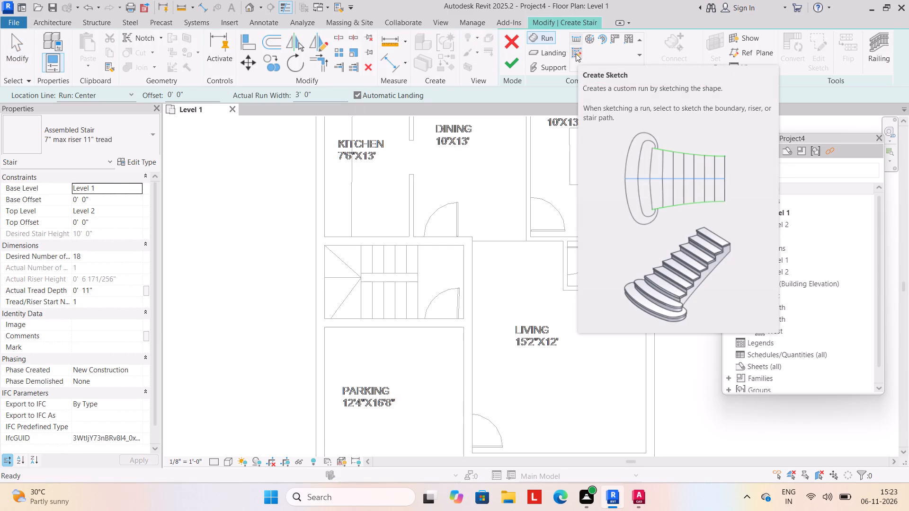
pyautogui.click(574, 53)
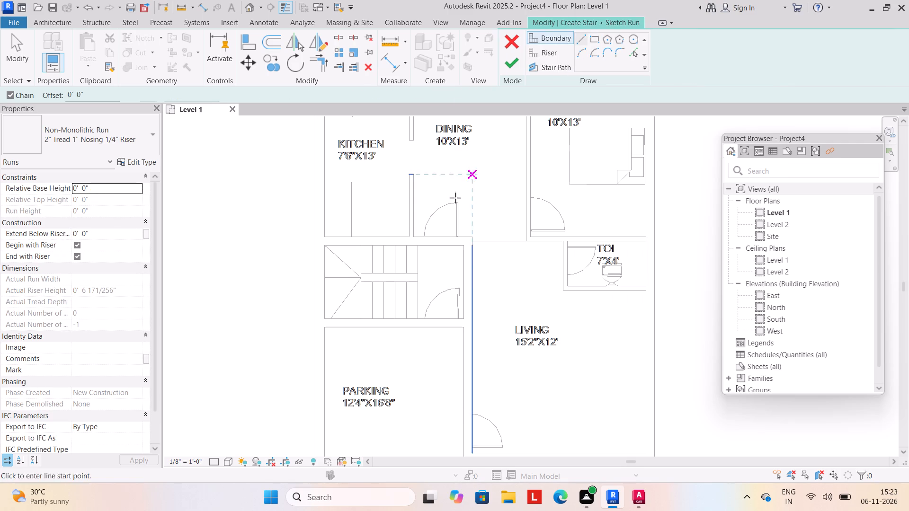
pyautogui.click(579, 37)
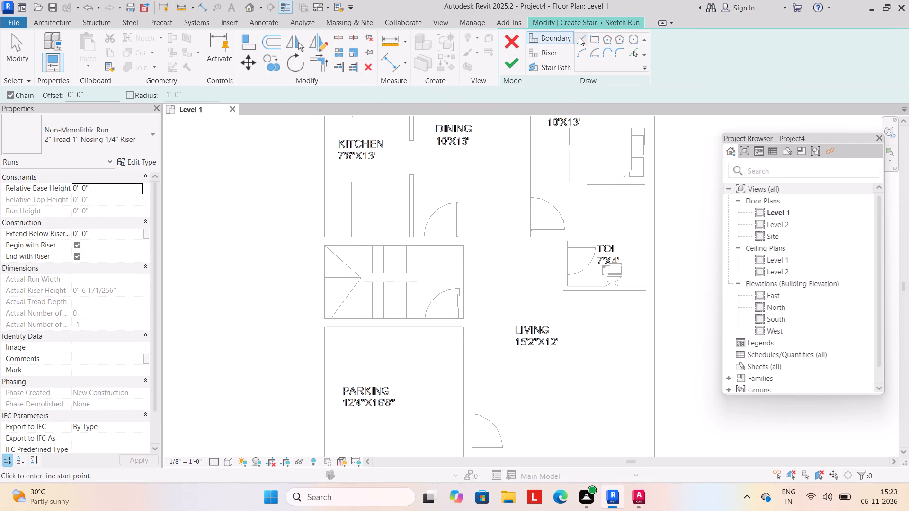
pyautogui.scroll(3, 412, 266)
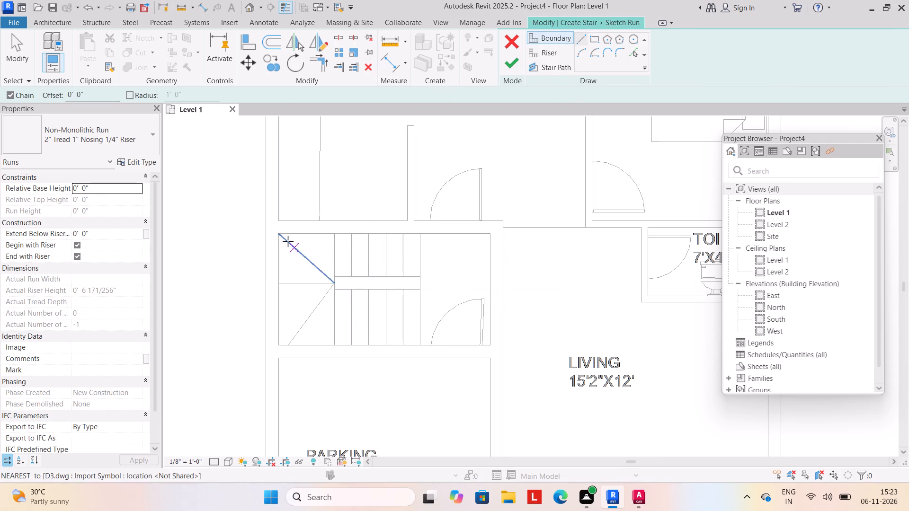
pyautogui.click(420, 238)
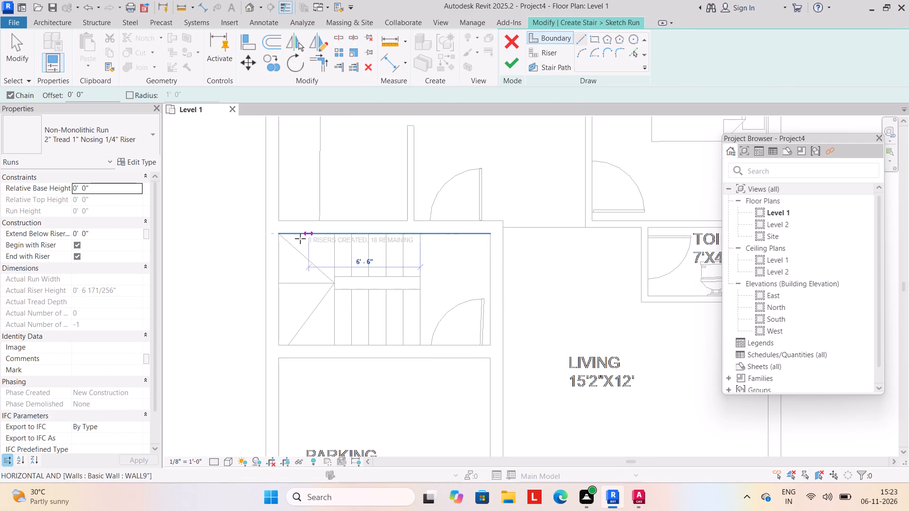
pyautogui.click(276, 237)
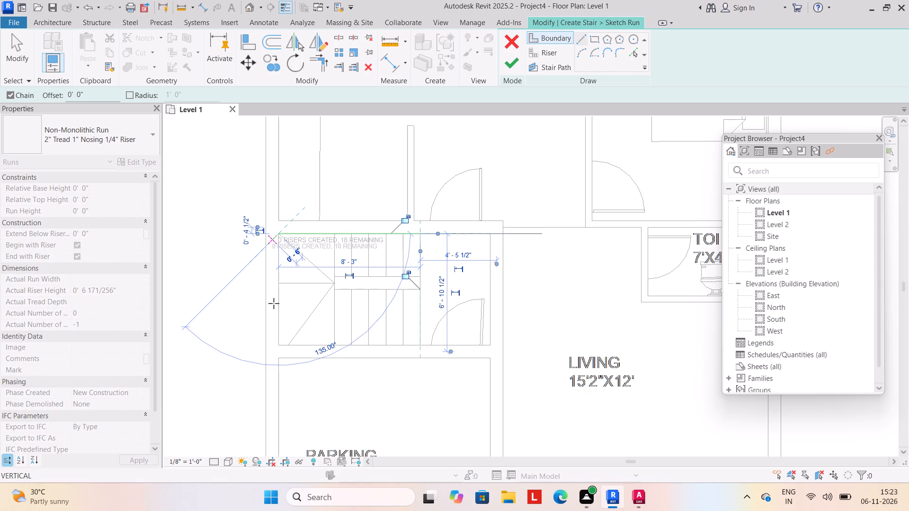
pyautogui.click(281, 344)
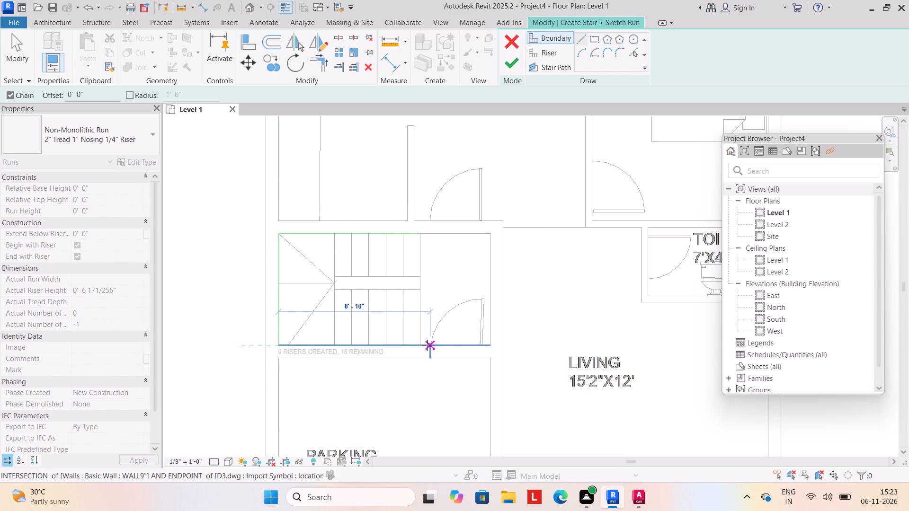
pyautogui.click(419, 345)
pyautogui.press('Escape')
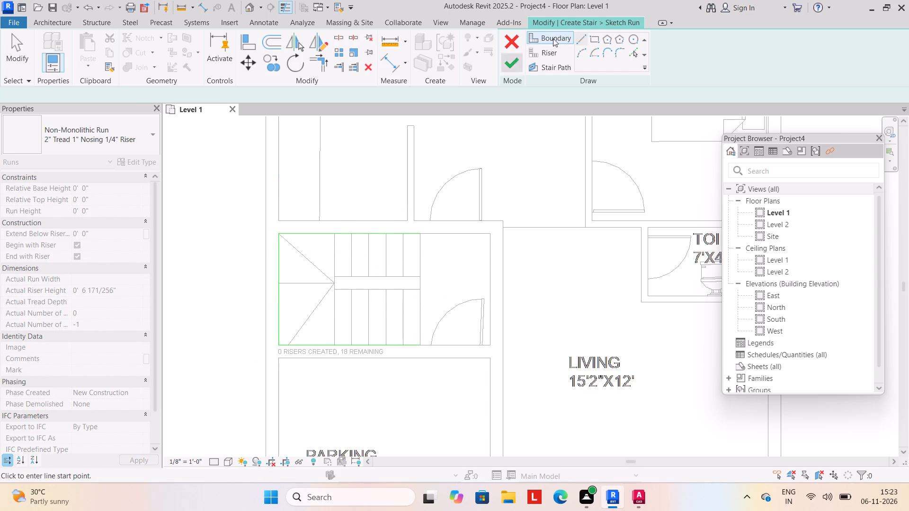
# Trace the stair's inner boundary around the gap between the two flights, with two edges 5' 0" long joined at the winder end.
pyautogui.click(576, 41)
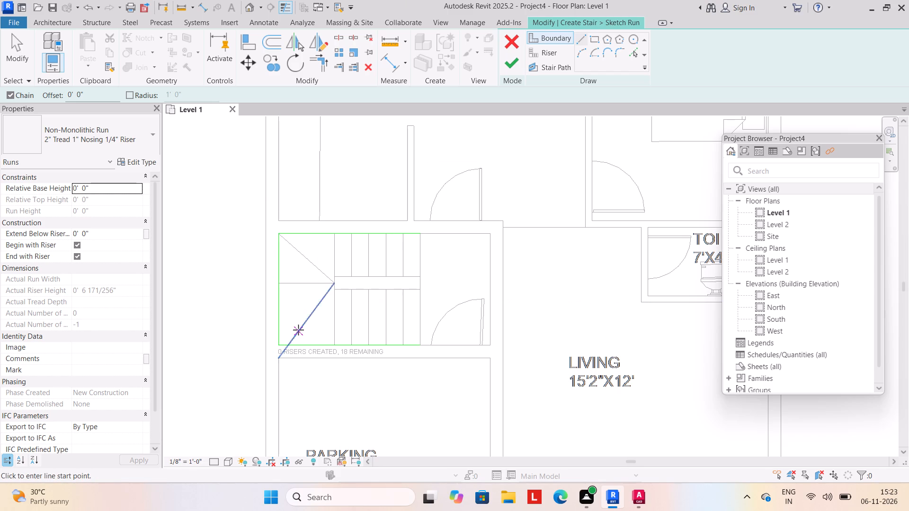
pyautogui.scroll(4, 432, 288)
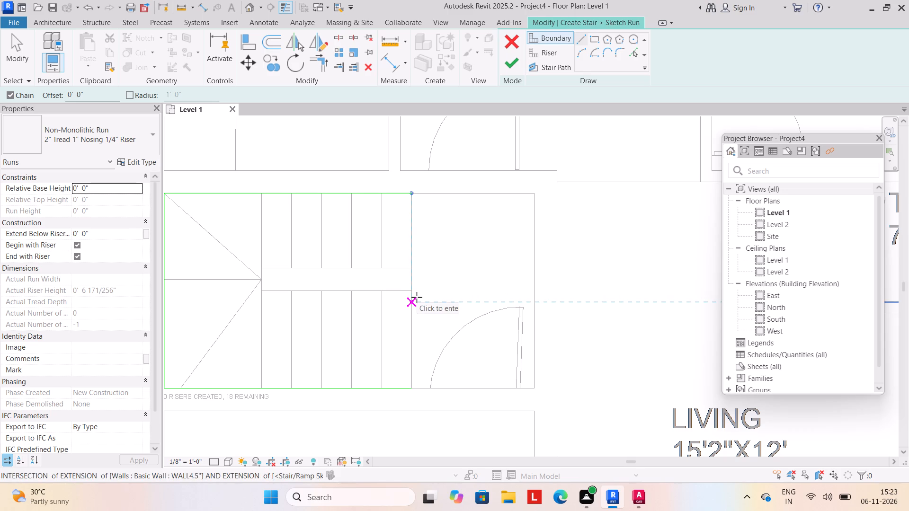
pyautogui.click(414, 291)
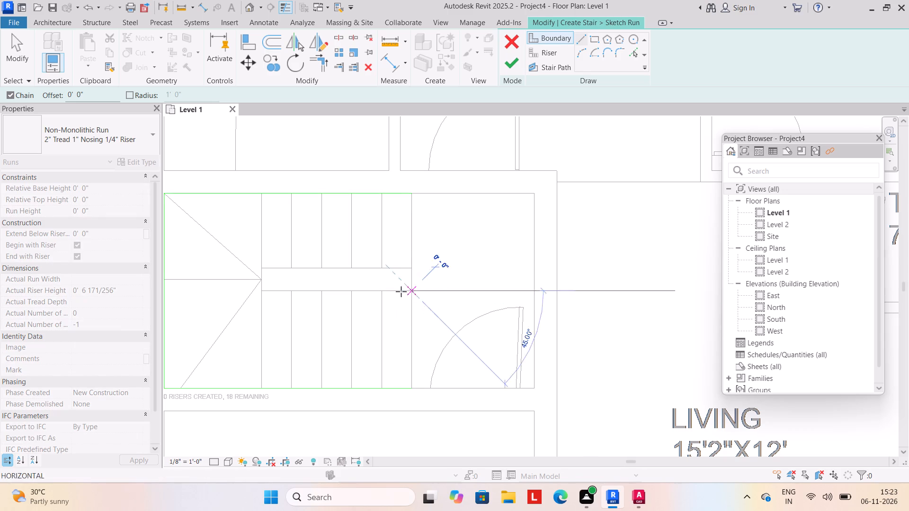
pyautogui.moveTo(260, 286); pyautogui.dragTo(260, 280)
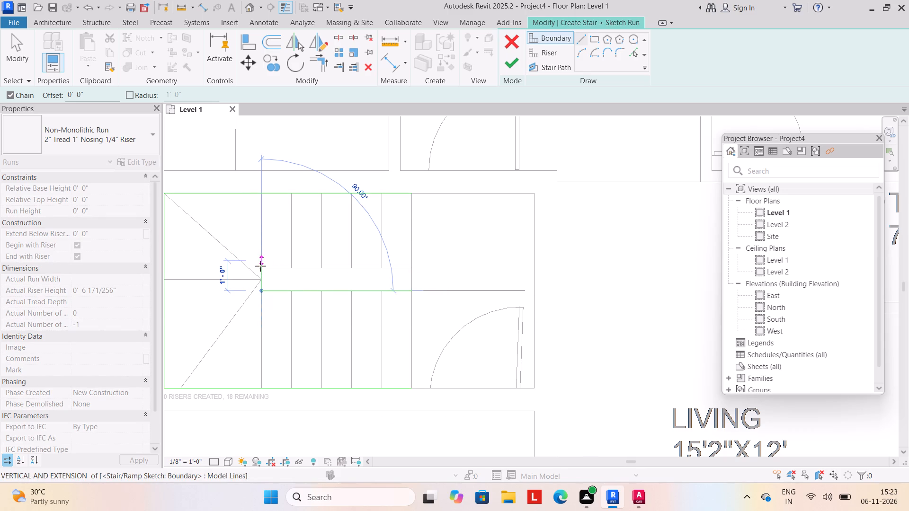
pyautogui.moveTo(260, 269); pyautogui.dragTo(265, 270)
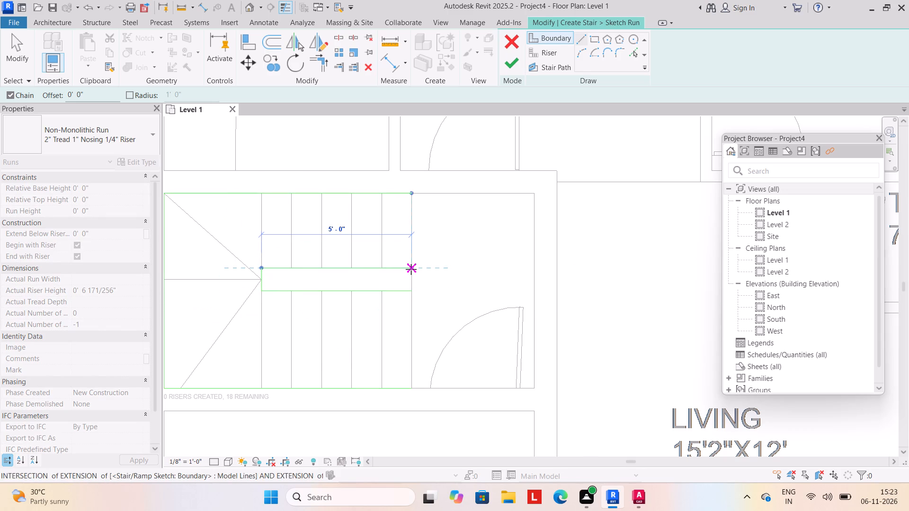
pyautogui.click(411, 269)
pyautogui.press('Escape')
pyautogui.press('Escape')
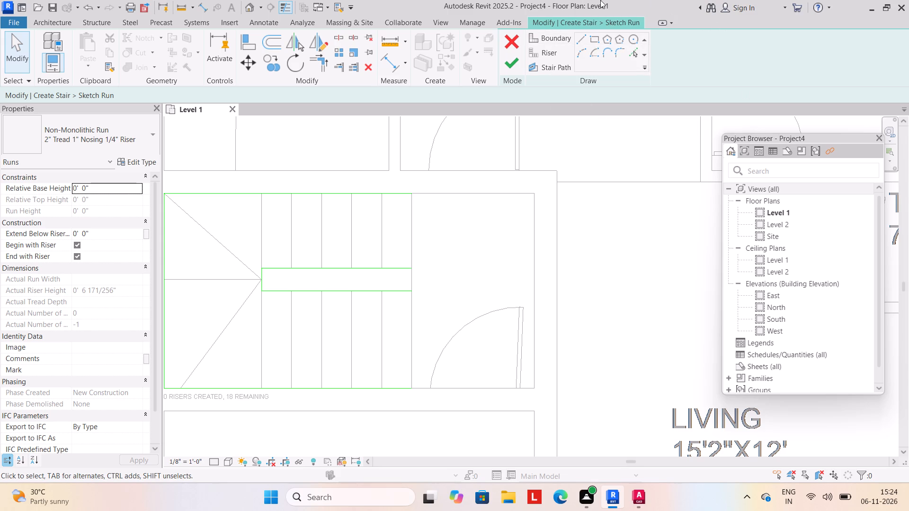
# Draw the first riser line across the upper flight where it meets the winders, from outer to inner boundary.
pyautogui.click(540, 52)
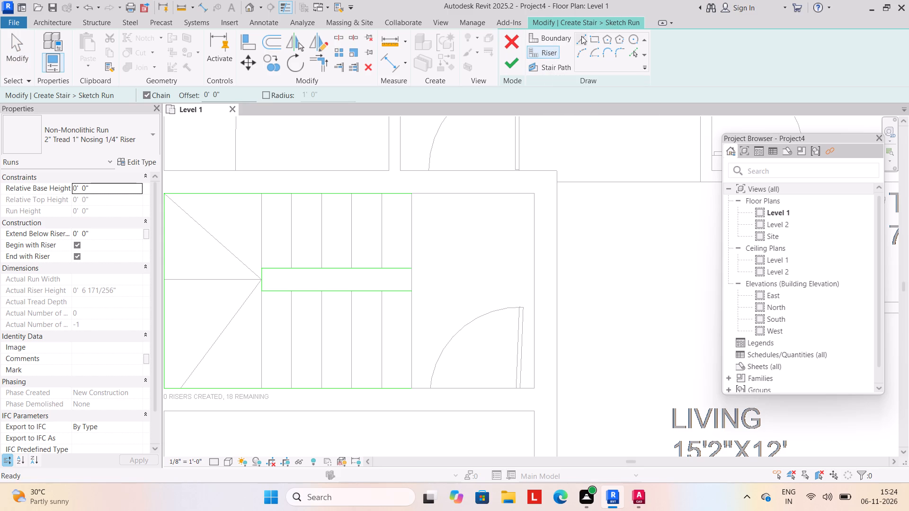
pyautogui.click(581, 36)
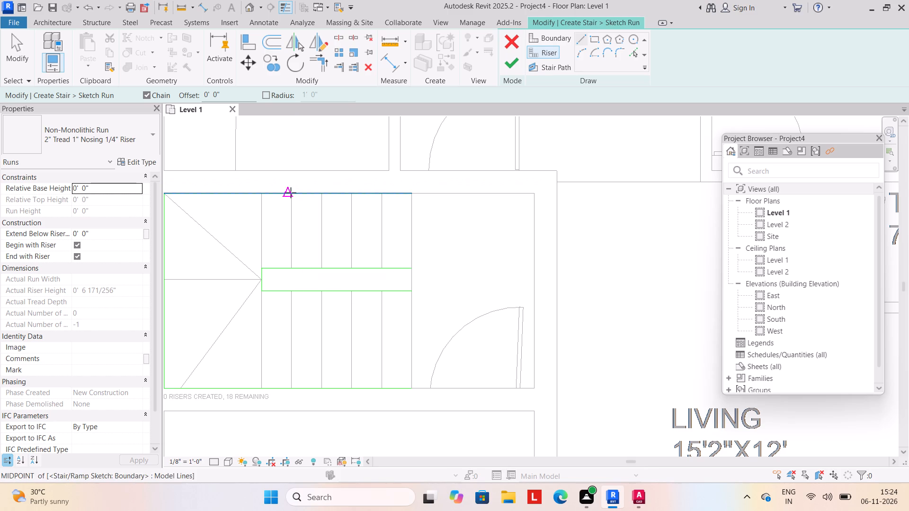
pyautogui.click(260, 194)
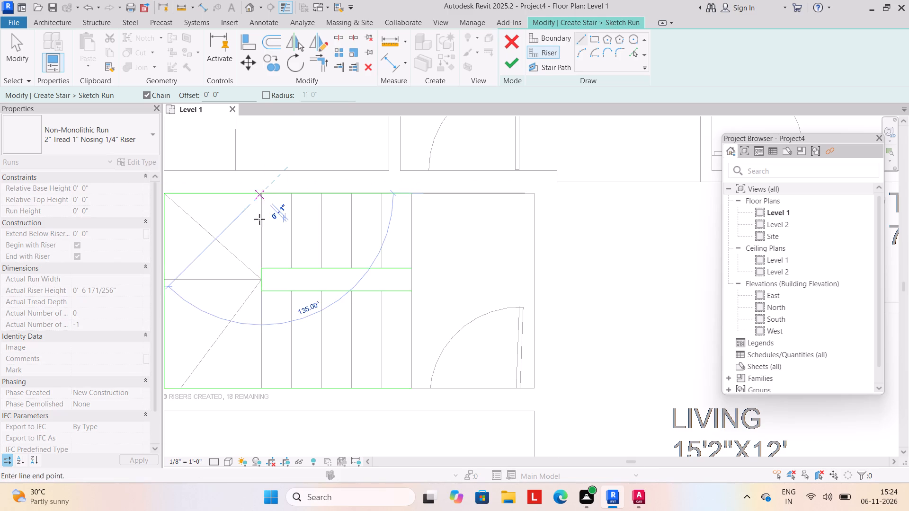
pyautogui.click(260, 267)
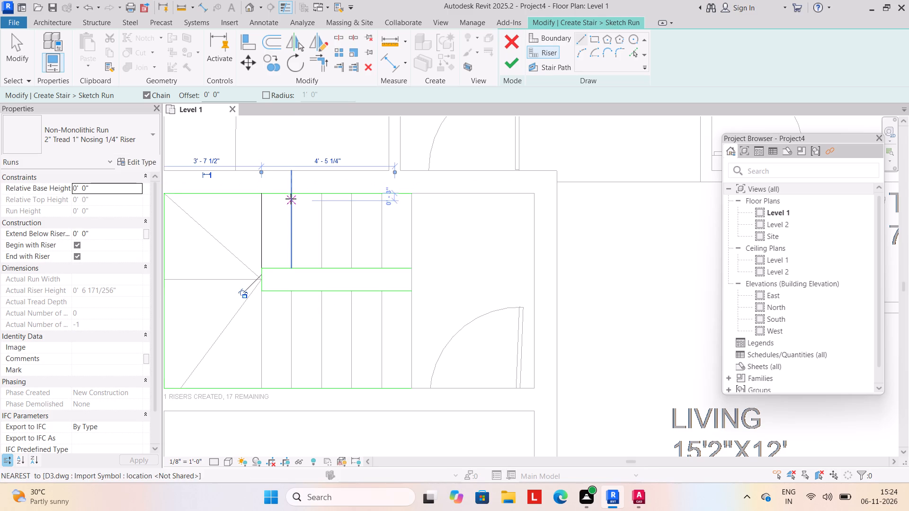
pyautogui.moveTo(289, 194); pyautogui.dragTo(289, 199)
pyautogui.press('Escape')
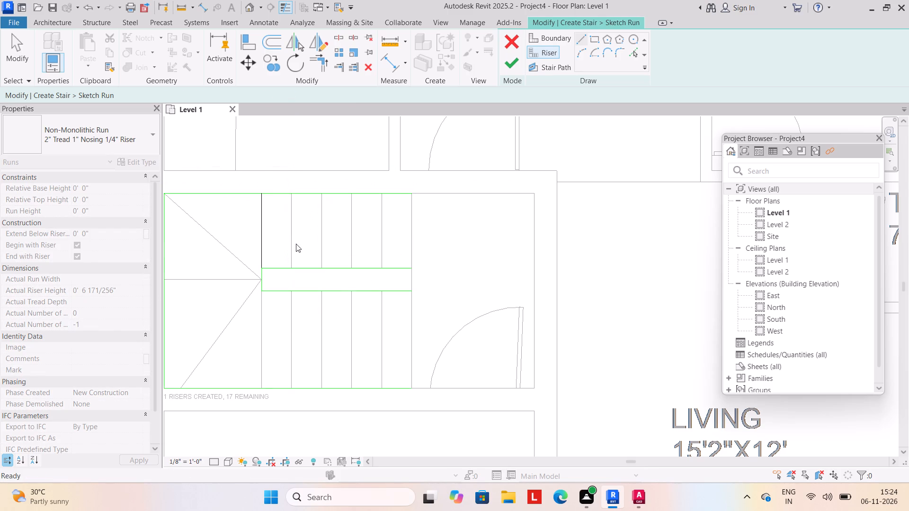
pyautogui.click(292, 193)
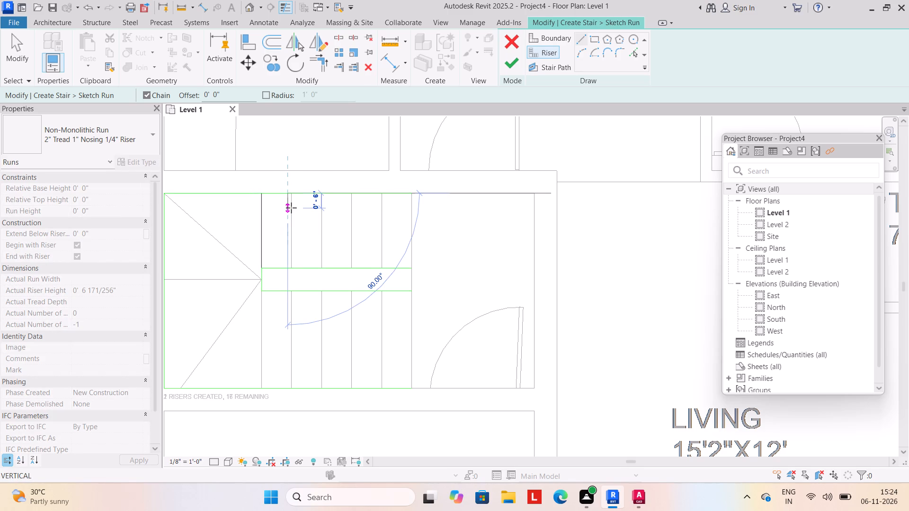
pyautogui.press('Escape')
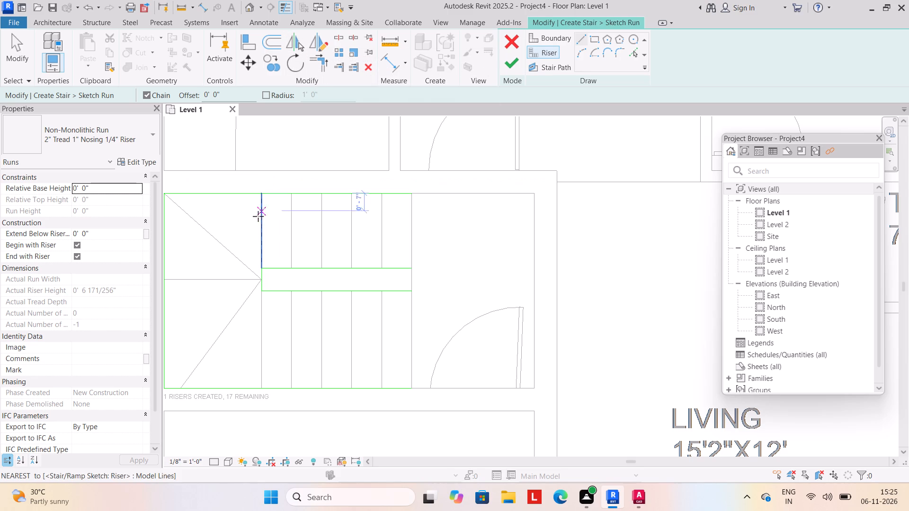
# Draw the five remaining riser lines across the upper flight, spaced 1' 0" apart and about 2' 6" long, up to the flight's open end.
pyautogui.scroll(2, 294, 190)
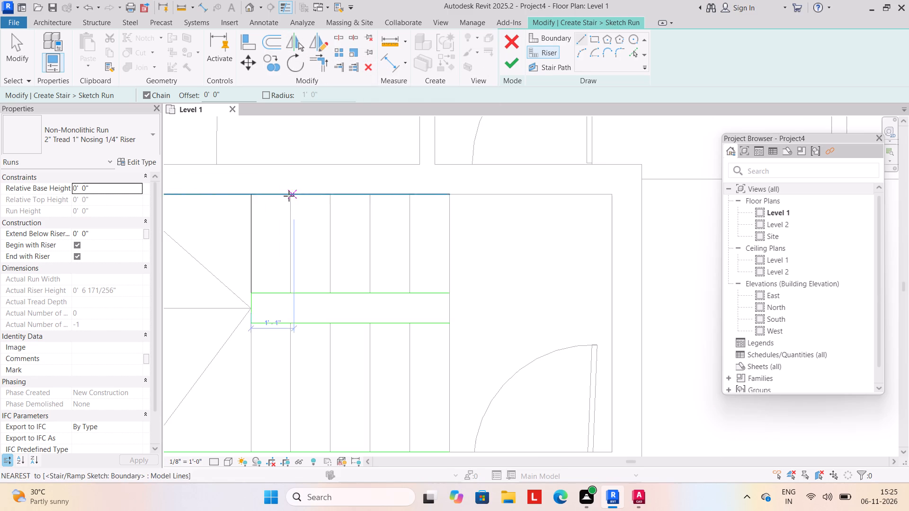
pyautogui.moveTo(292, 195); pyautogui.dragTo(292, 202)
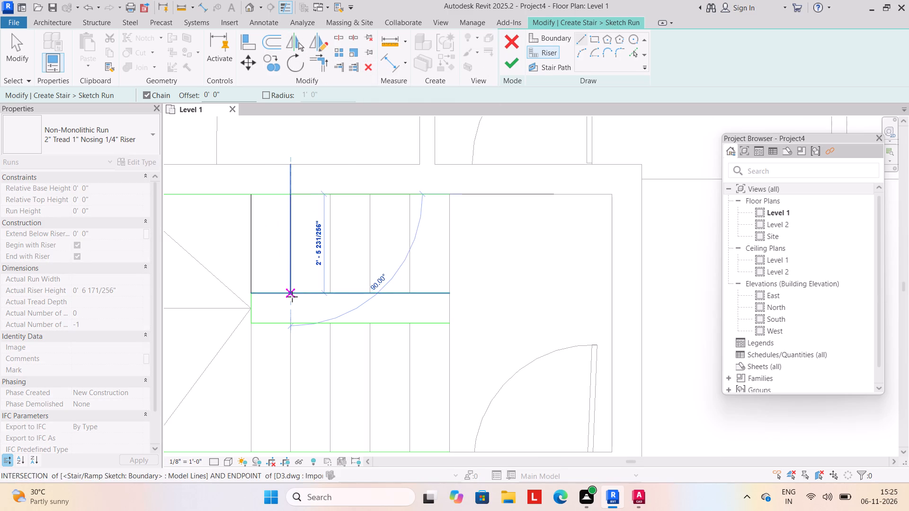
pyautogui.click(292, 297)
pyautogui.click(330, 196)
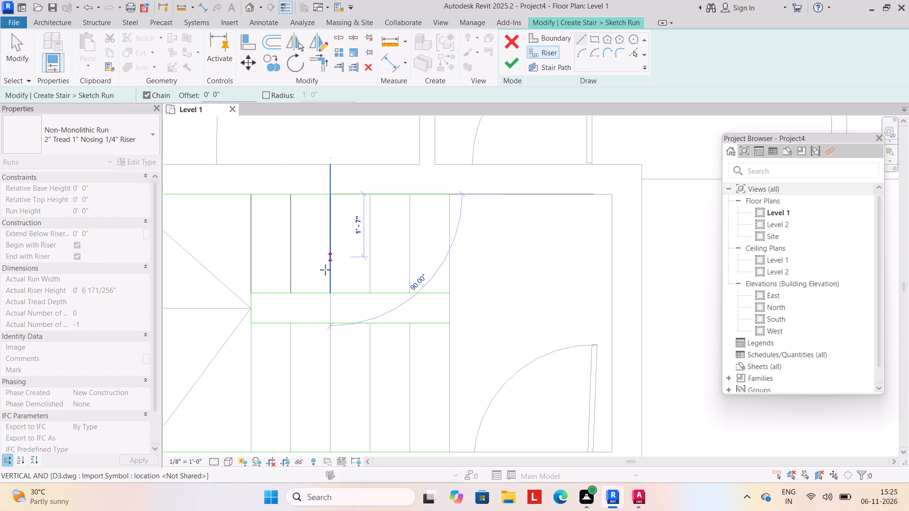
pyautogui.click(331, 294)
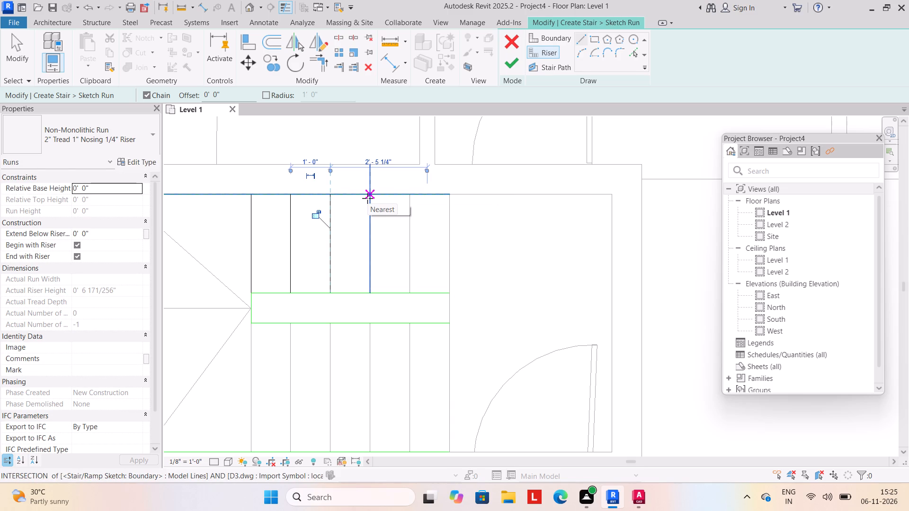
pyautogui.moveTo(370, 194); pyautogui.dragTo(370, 199)
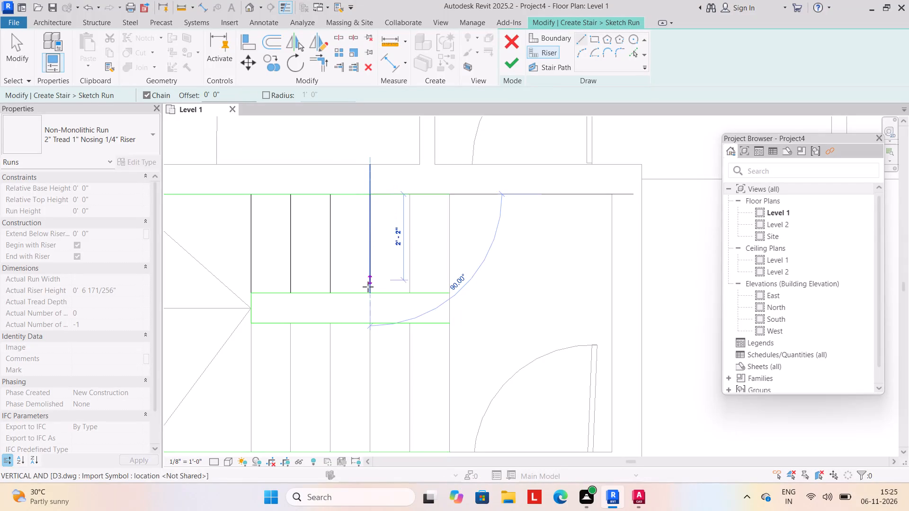
pyautogui.moveTo(368, 292); pyautogui.dragTo(375, 288)
pyautogui.click(408, 197)
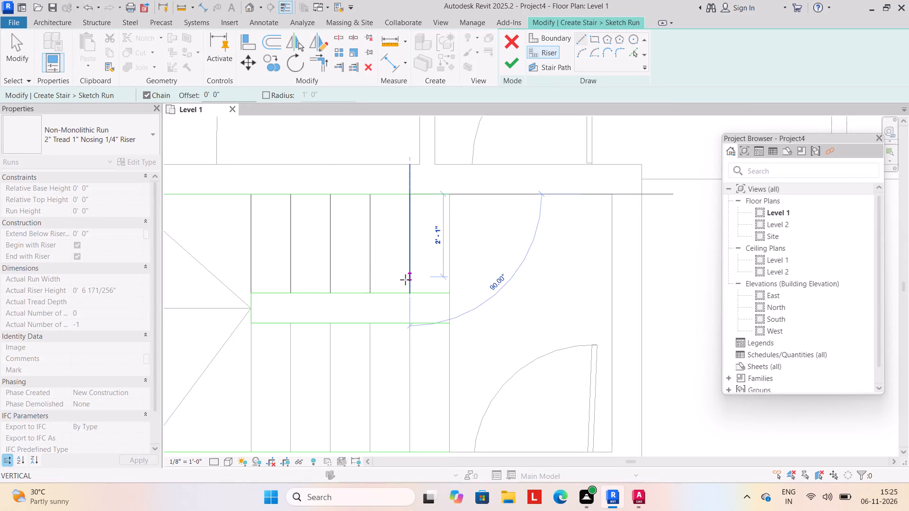
pyautogui.click(409, 297)
pyautogui.click(448, 197)
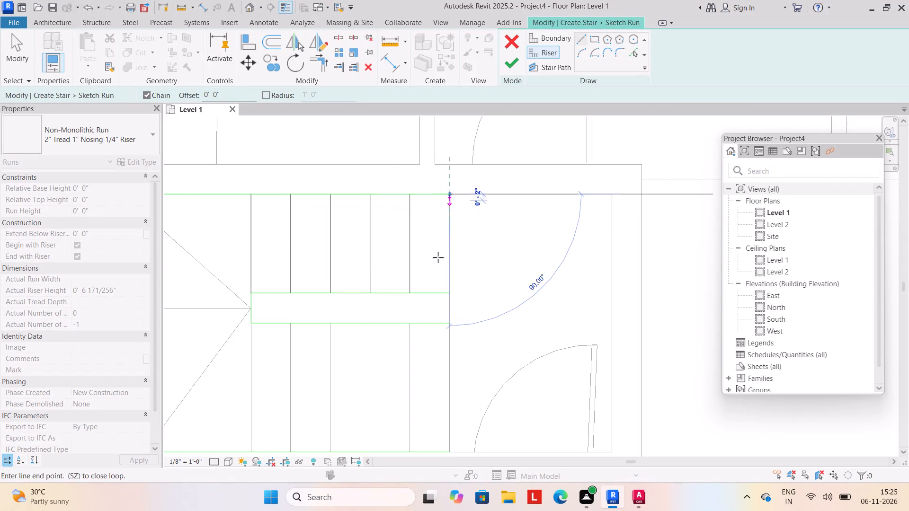
pyautogui.click(449, 291)
# Draw six riser lines across the lower flight, spaced 1' 0" apart and 3' 3" long, from the winders to the open end.
pyautogui.scroll(-2, 444, 290)
pyautogui.moveTo(443, 290); pyautogui.dragTo(435, 251, button='middle')
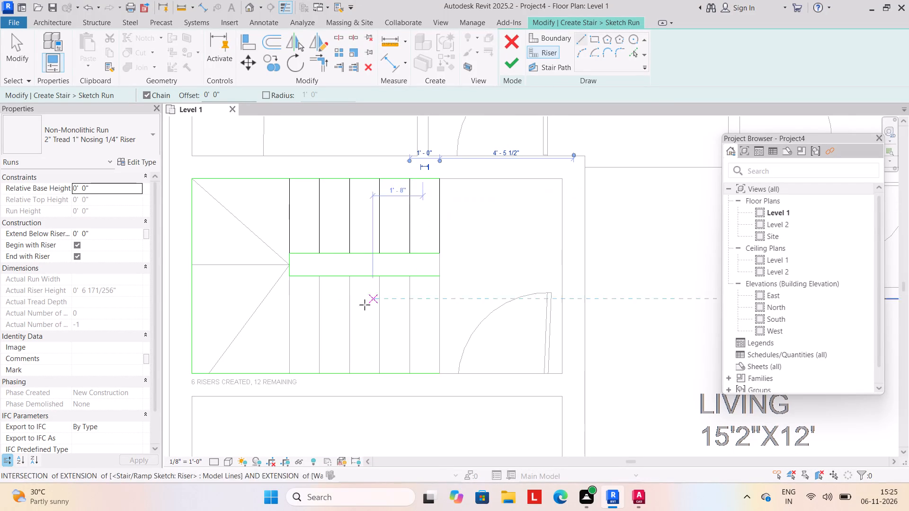
pyautogui.scroll(2, 295, 289)
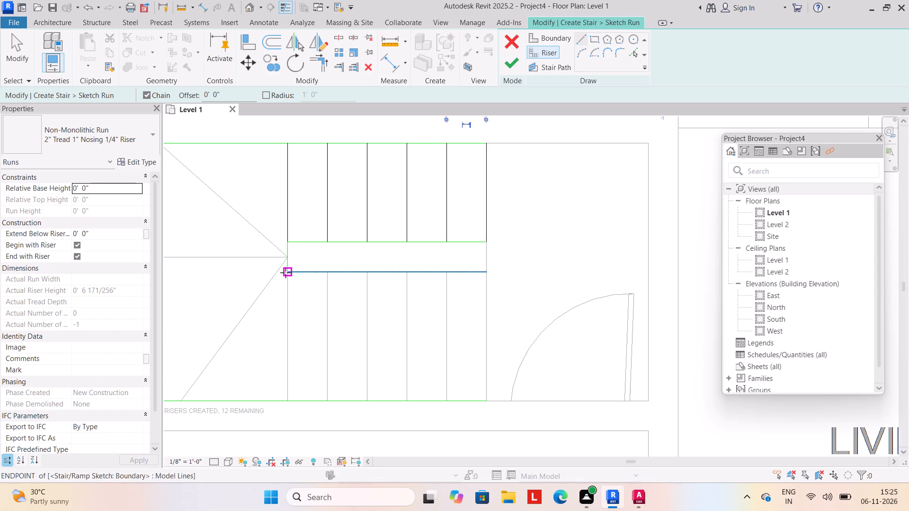
pyautogui.click(285, 273)
pyautogui.moveTo(285, 402); pyautogui.dragTo(291, 392)
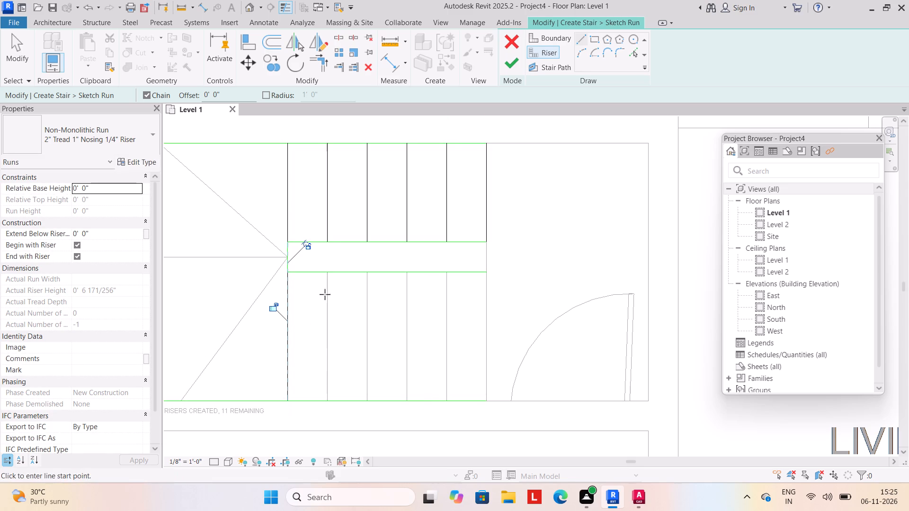
pyautogui.click(326, 275)
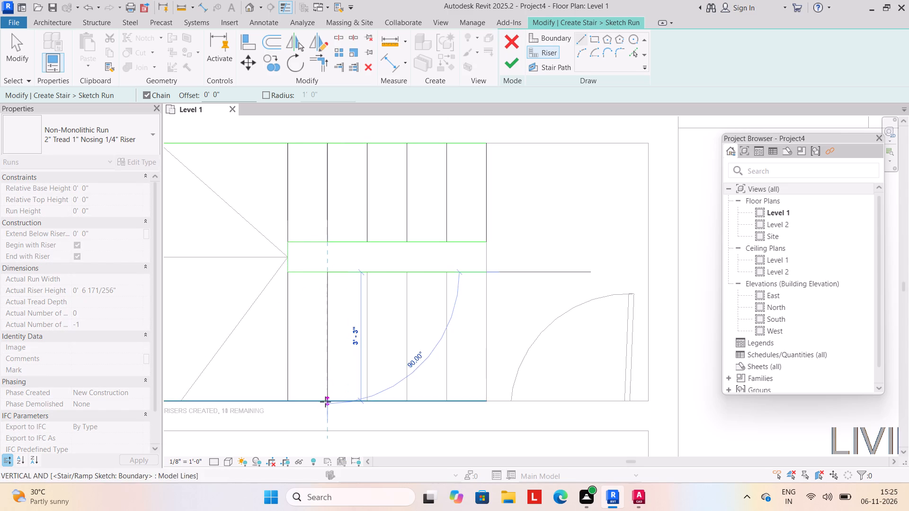
pyautogui.moveTo(325, 402); pyautogui.dragTo(326, 397)
pyautogui.click(367, 274)
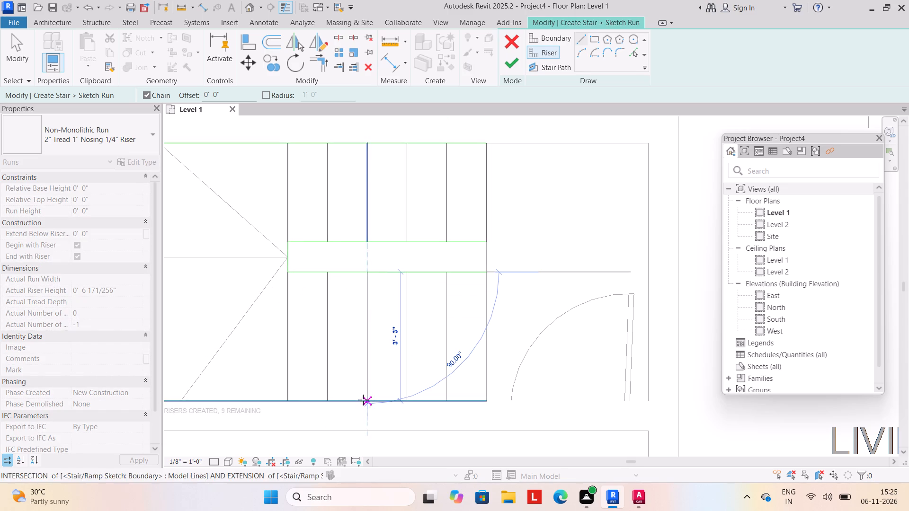
pyautogui.click(365, 401)
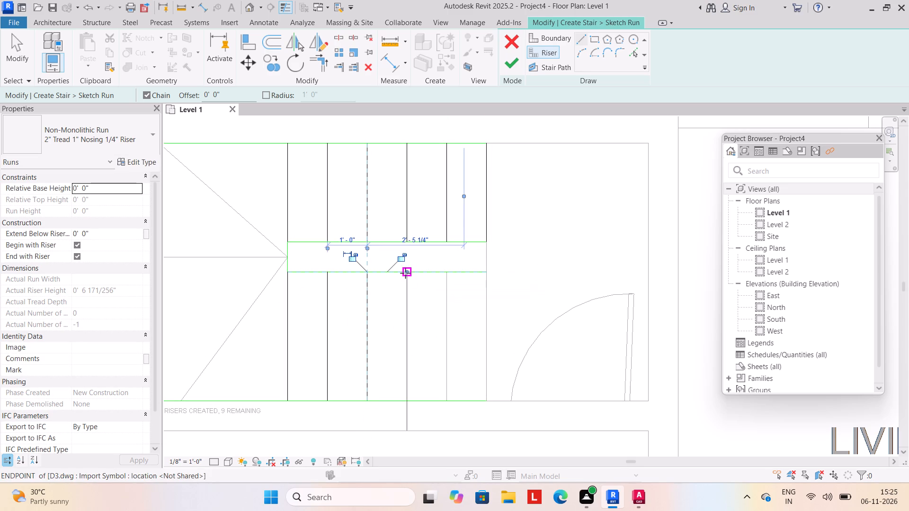
pyautogui.click(408, 273)
pyautogui.click(403, 404)
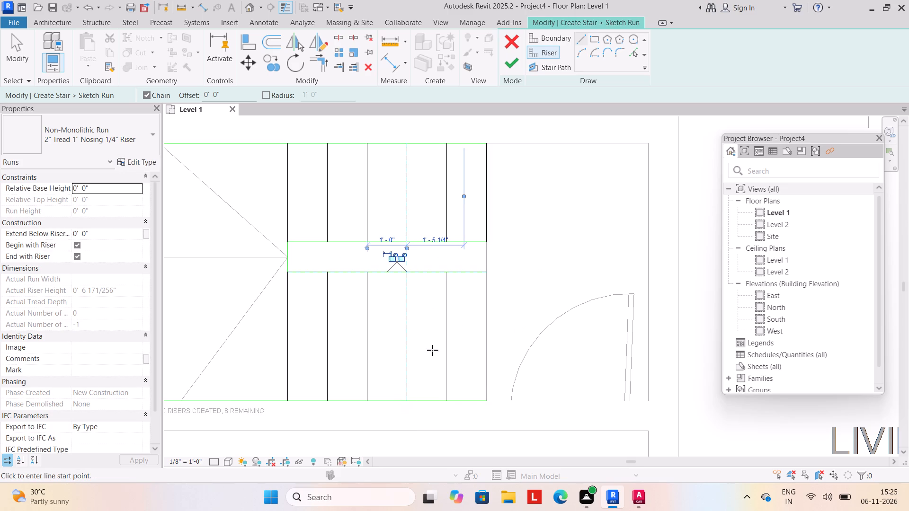
pyautogui.click(446, 275)
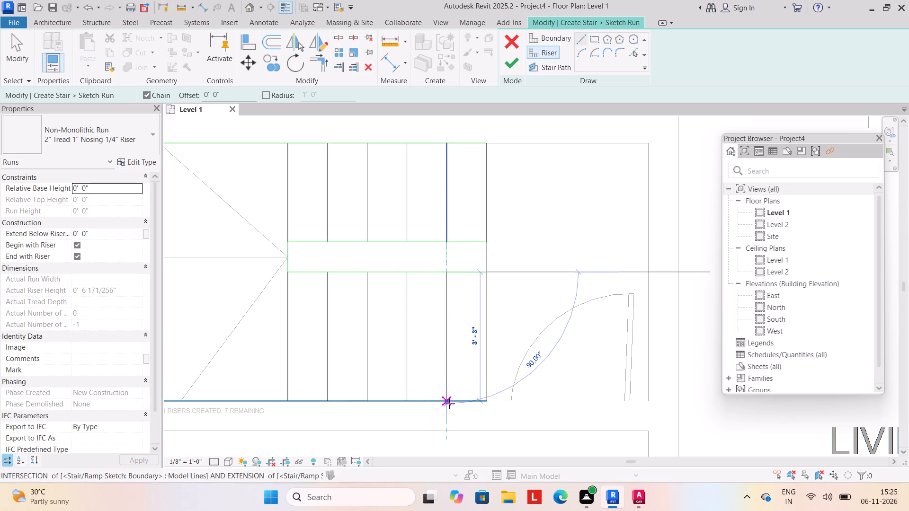
pyautogui.moveTo(447, 404); pyautogui.dragTo(459, 391)
pyautogui.click(482, 276)
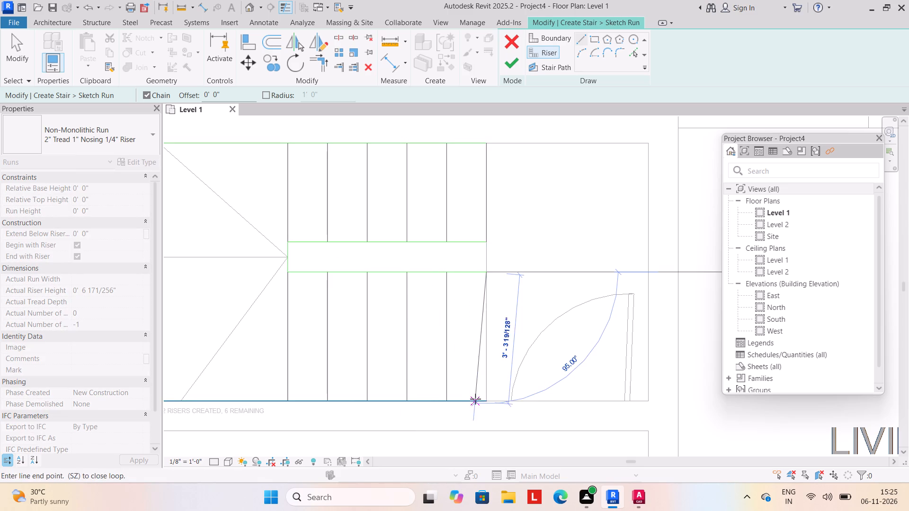
pyautogui.click(489, 403)
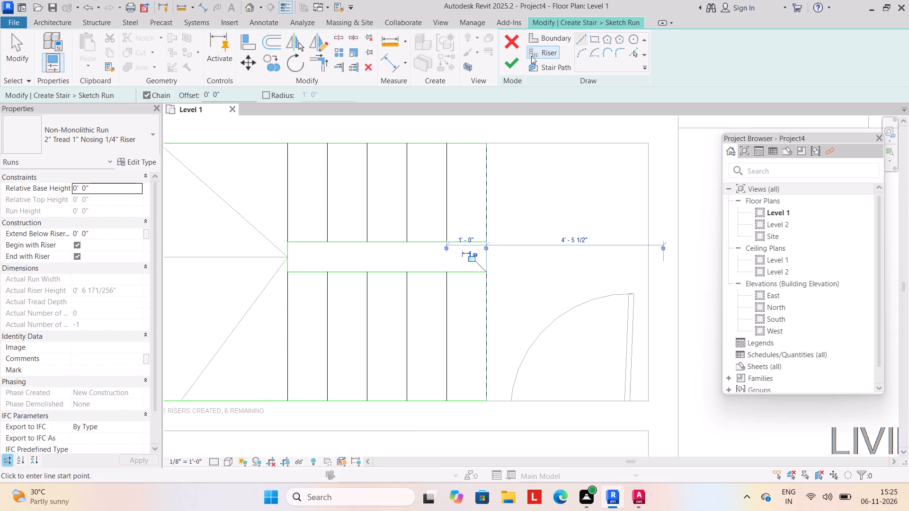
# Sketch a three-segment stair path from the lower flight's open end, about 6' 3" in, 3' 4" across the winders, and back along the upper flight.
pyautogui.click(548, 69)
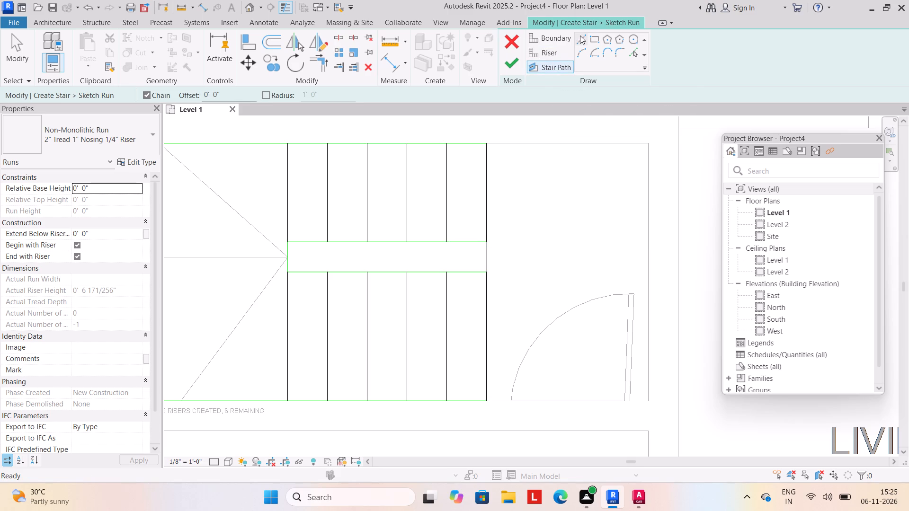
pyautogui.click(580, 35)
pyautogui.click(486, 324)
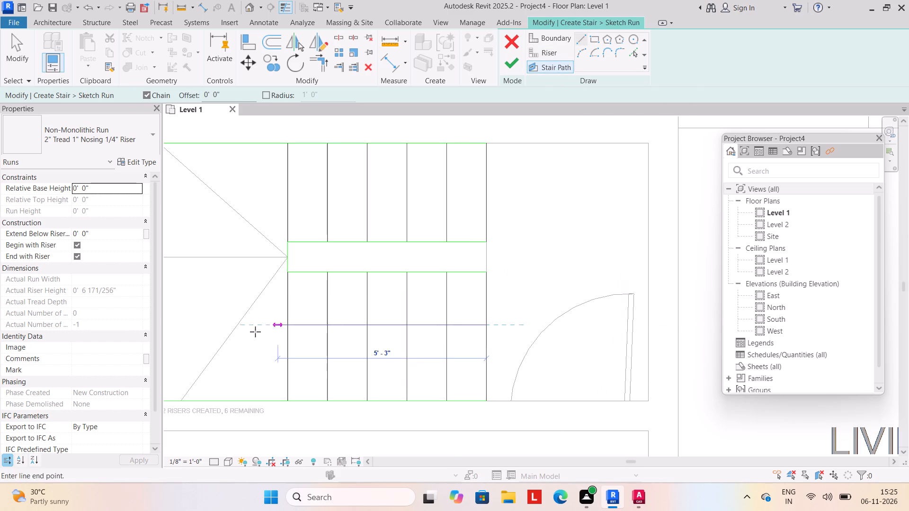
pyautogui.click(237, 330)
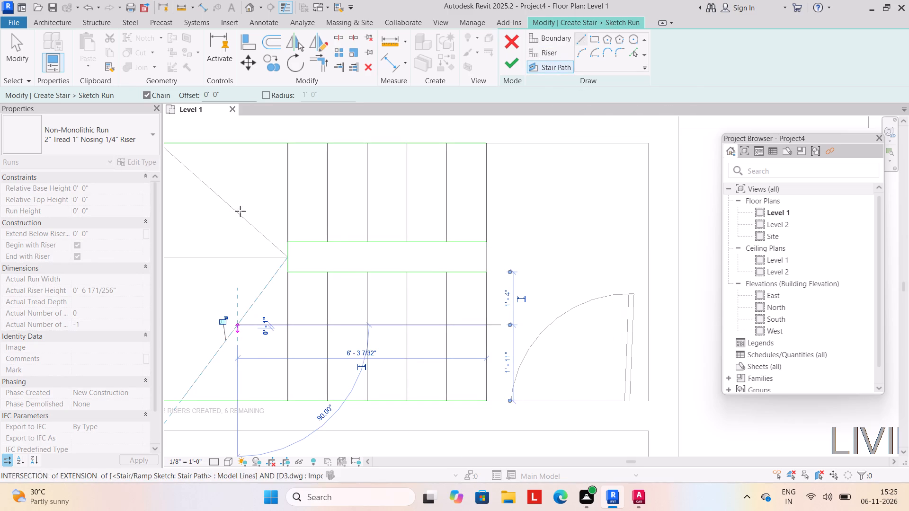
pyautogui.click(243, 192)
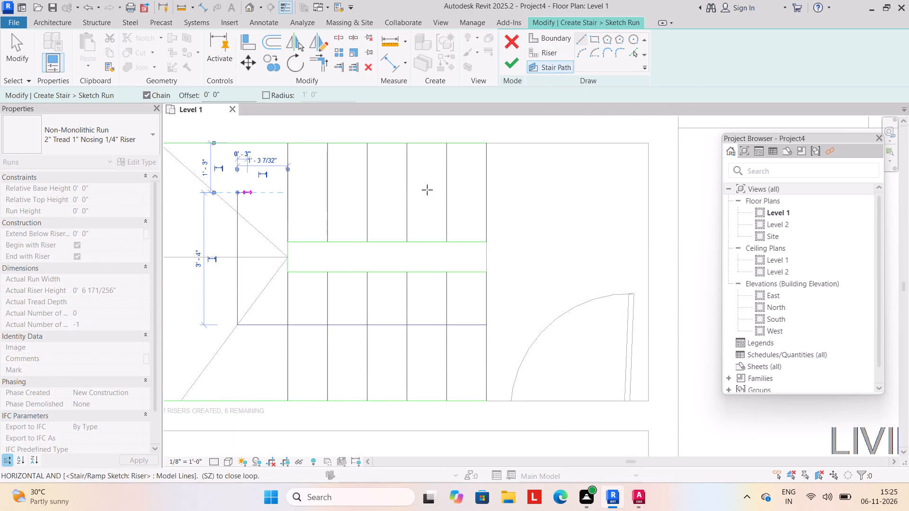
pyautogui.click(484, 191)
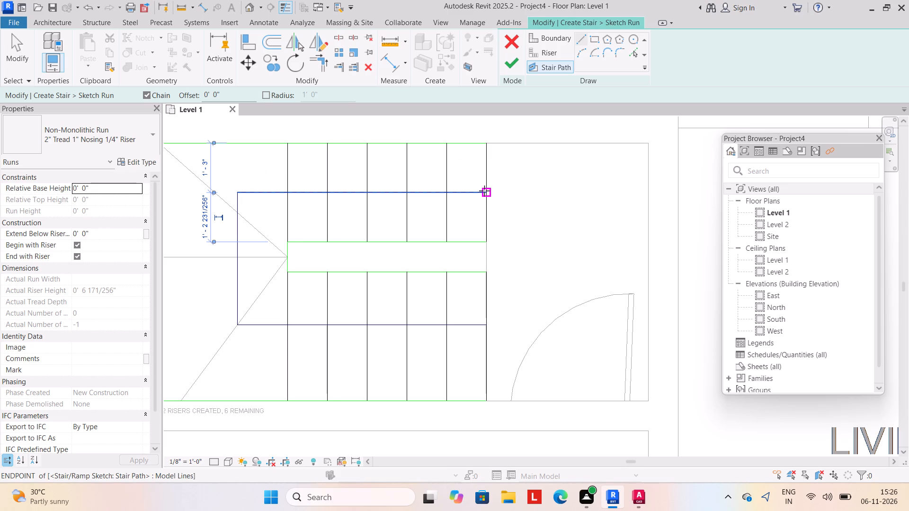
# Finish the run sketch and complete the stair.
pyautogui.click(512, 74)
pyautogui.click(510, 63)
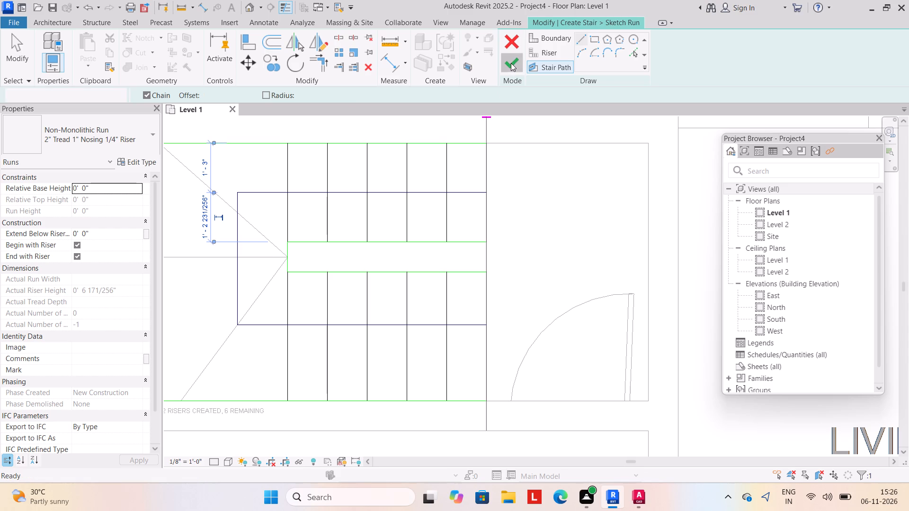
pyautogui.scroll(-4, 501, 209)
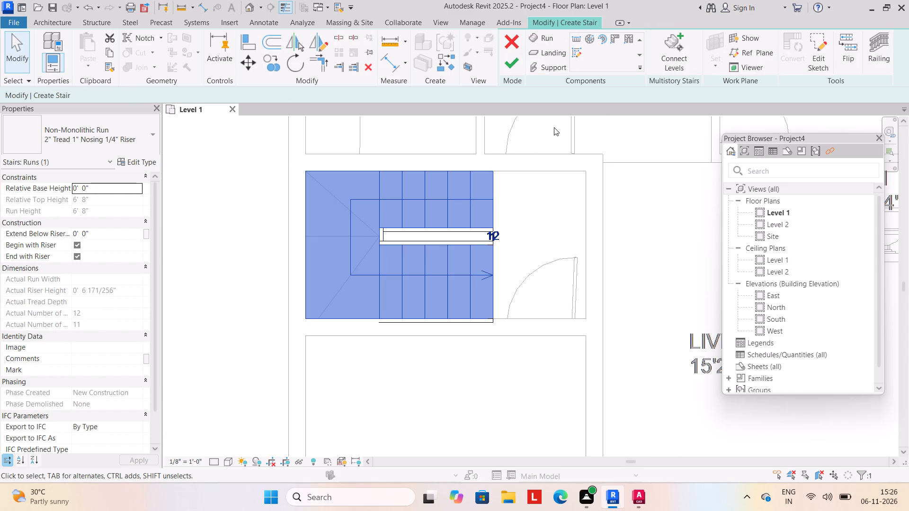
pyautogui.click(517, 60)
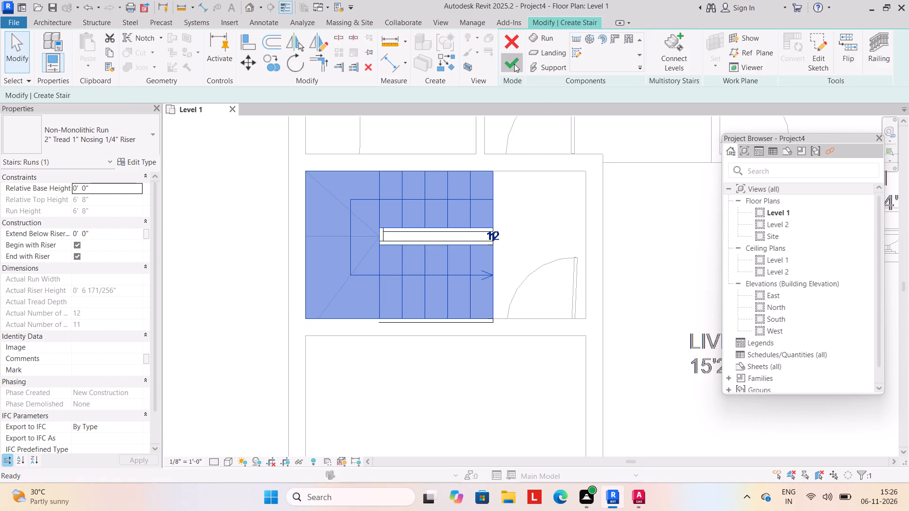
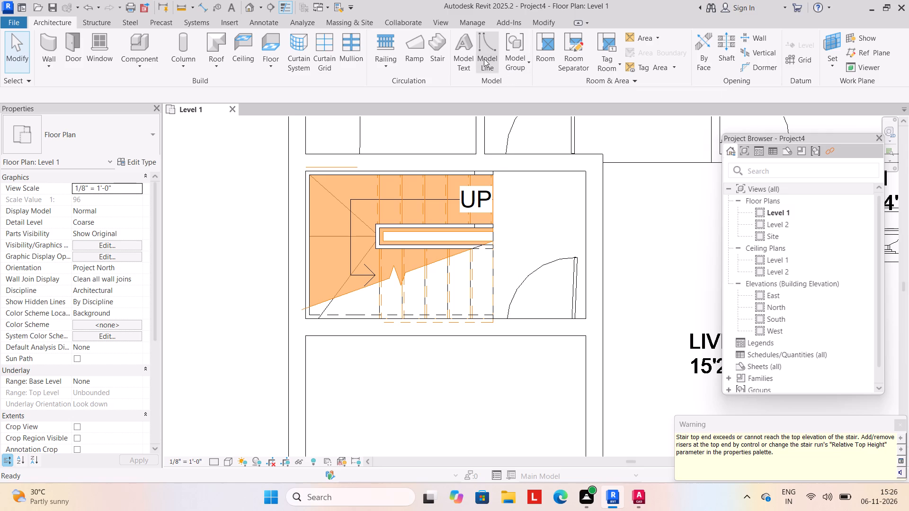
# Place 30" x 80" Single-Flush doors in the bedroom-side walls of the two upper toilets, matching the plan's door swings.
pyautogui.scroll(-10, 492, 269)
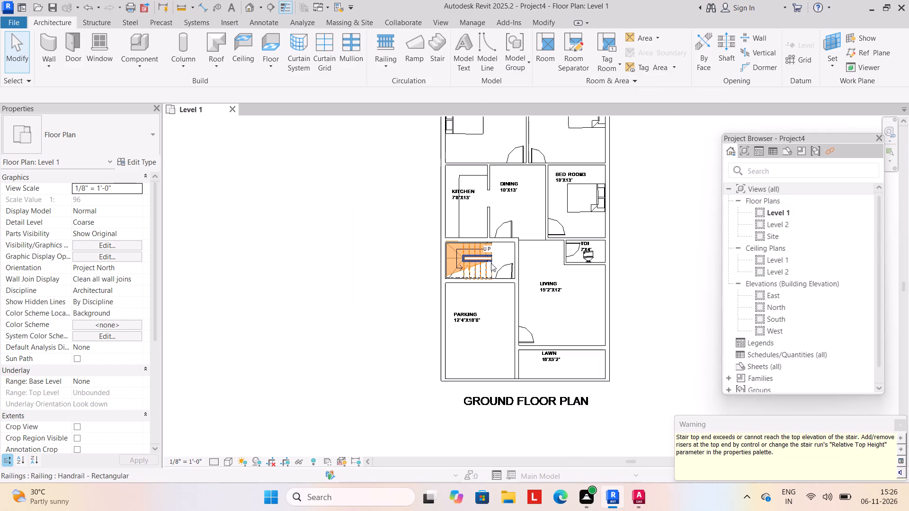
pyautogui.scroll(-3, 492, 264)
pyautogui.moveTo(427, 241); pyautogui.dragTo(427, 256, button='middle')
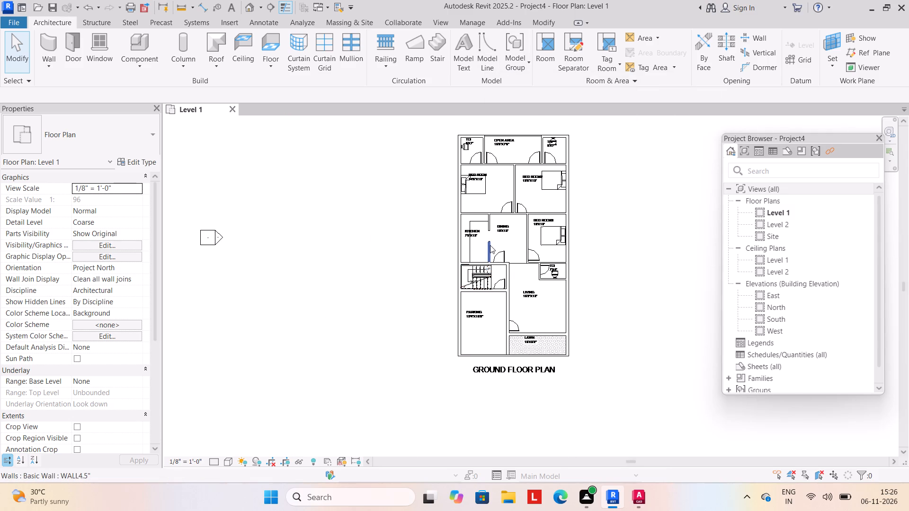
pyautogui.scroll(4, 490, 245)
pyautogui.moveTo(481, 259); pyautogui.dragTo(431, 312, button='middle')
pyautogui.scroll(-1, 428, 292)
pyautogui.moveTo(428, 292); pyautogui.dragTo(416, 306, button='middle')
pyautogui.scroll(2, 406, 284)
pyautogui.moveTo(409, 280); pyautogui.dragTo(385, 287, button='middle')
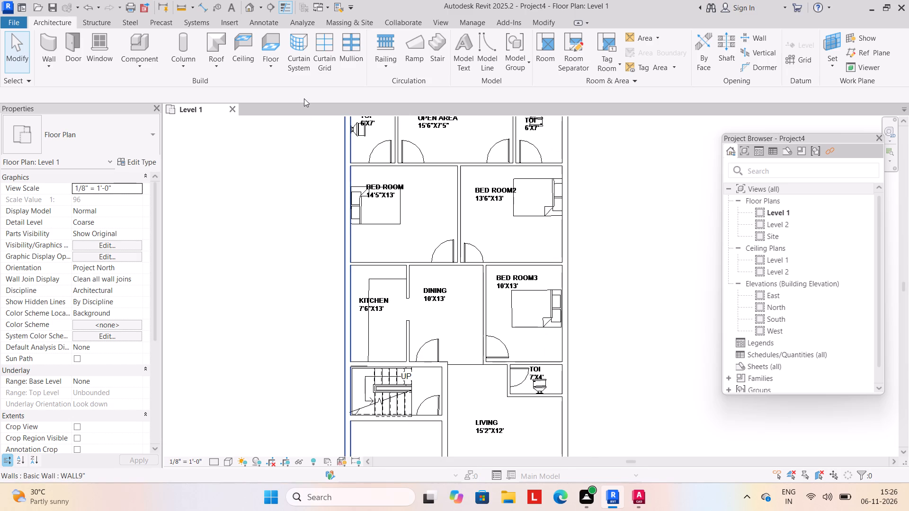
pyautogui.click(69, 51)
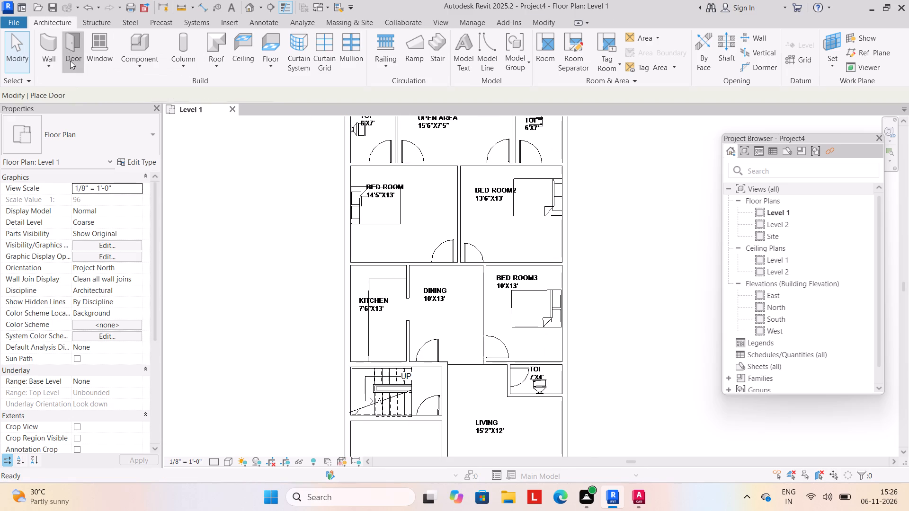
pyautogui.click(155, 133)
pyautogui.click(115, 207)
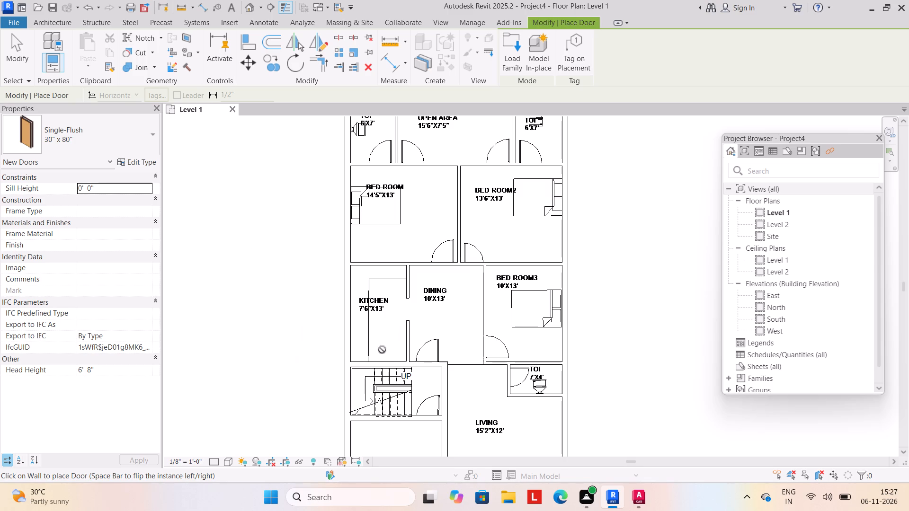
pyautogui.click(383, 162)
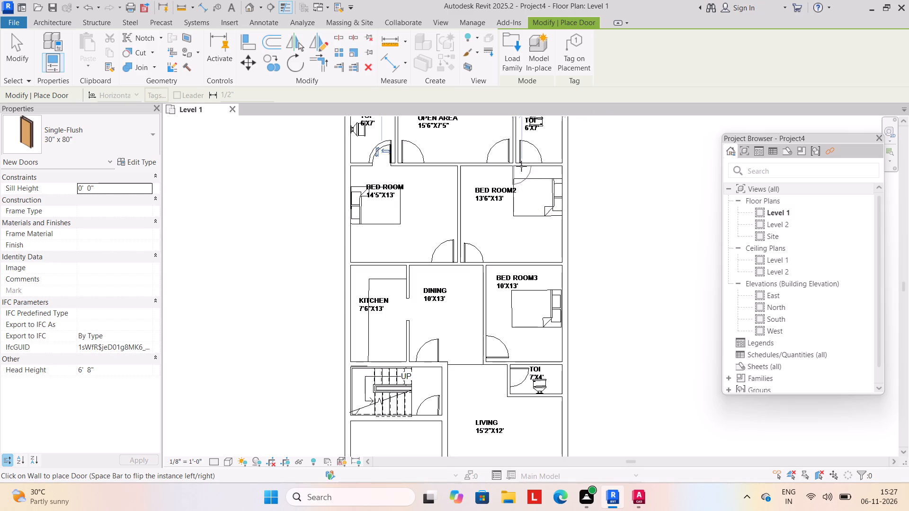
pyautogui.press('space')
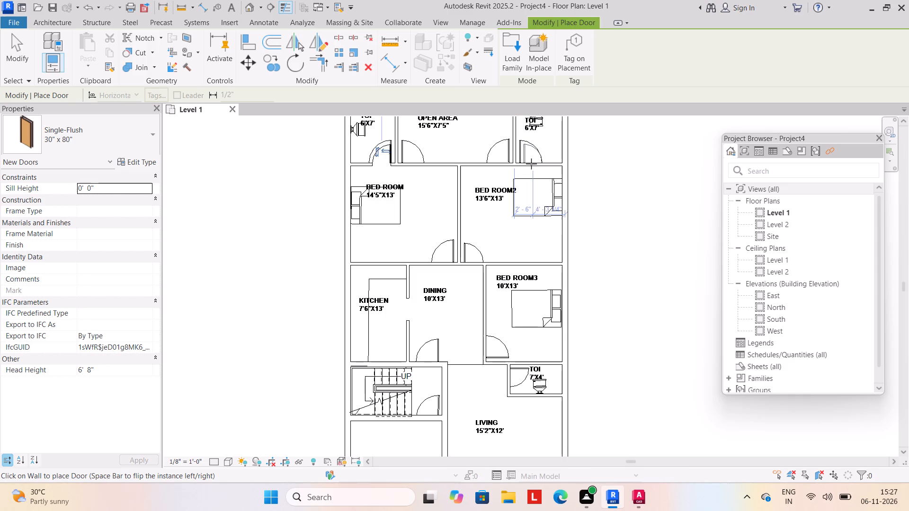
pyautogui.click(530, 162)
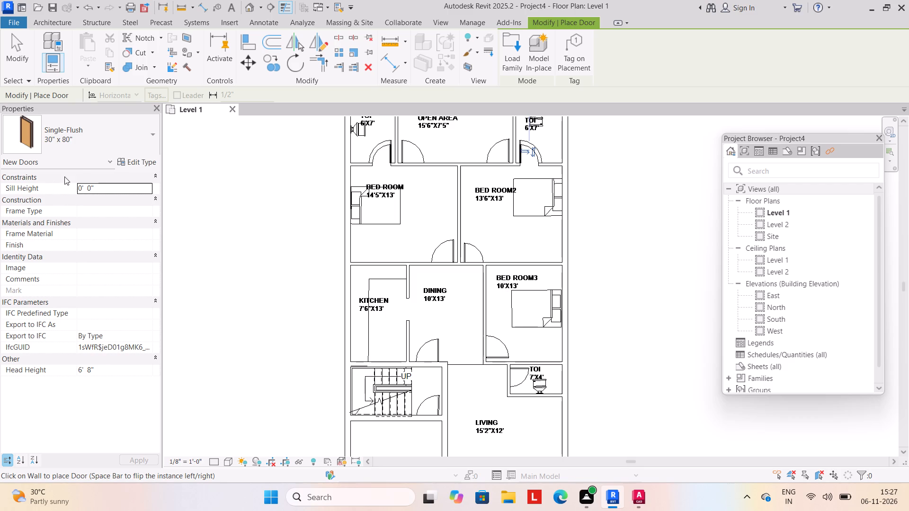
# Place a 36" x 84" Single-Flush door between Dining and Bed Room, and a 30" x 80" one between Dining and Bed Room2.
pyautogui.click(153, 130)
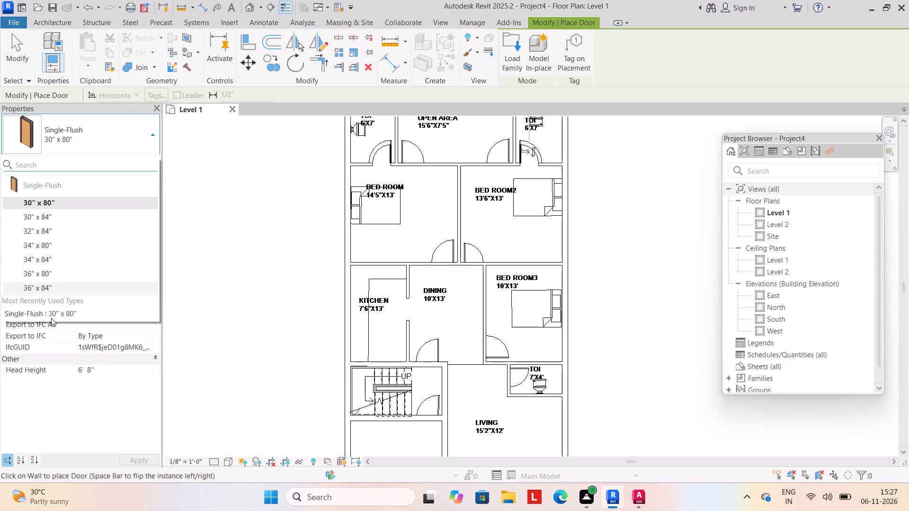
pyautogui.click(57, 287)
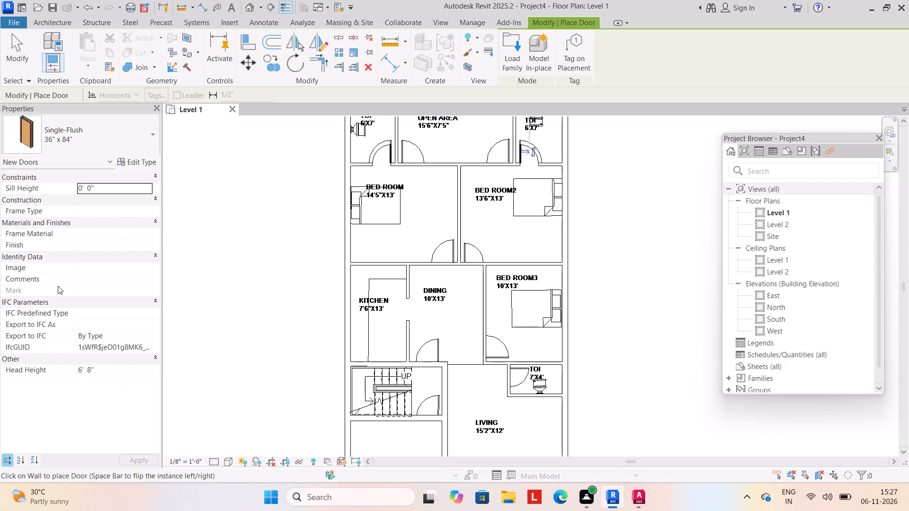
pyautogui.click(442, 263)
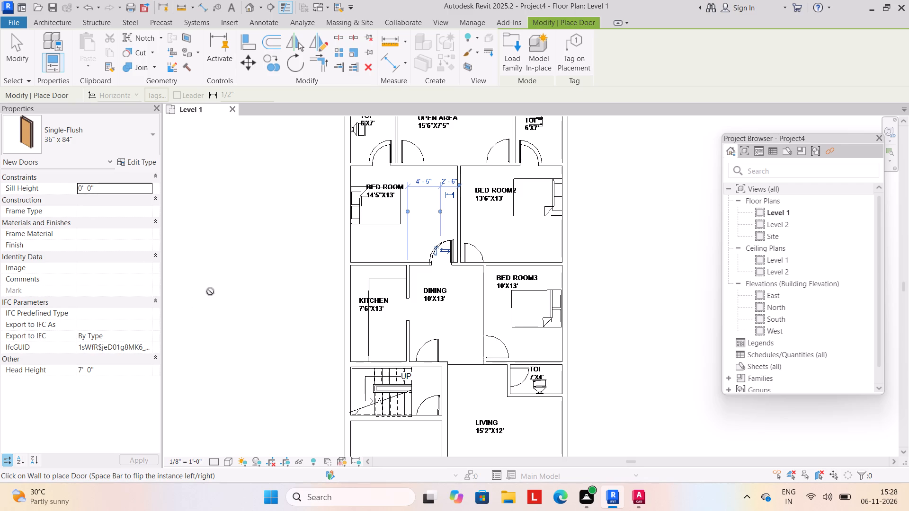
pyautogui.click(154, 134)
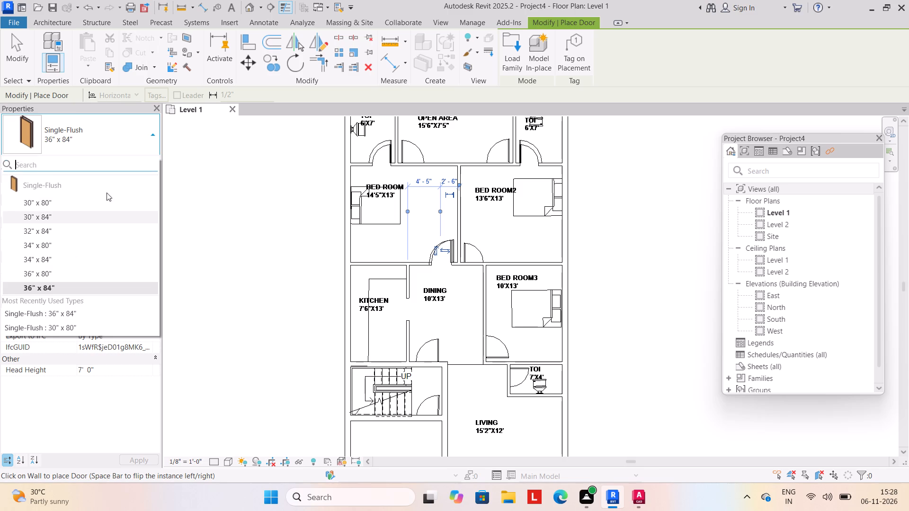
pyautogui.click(85, 208)
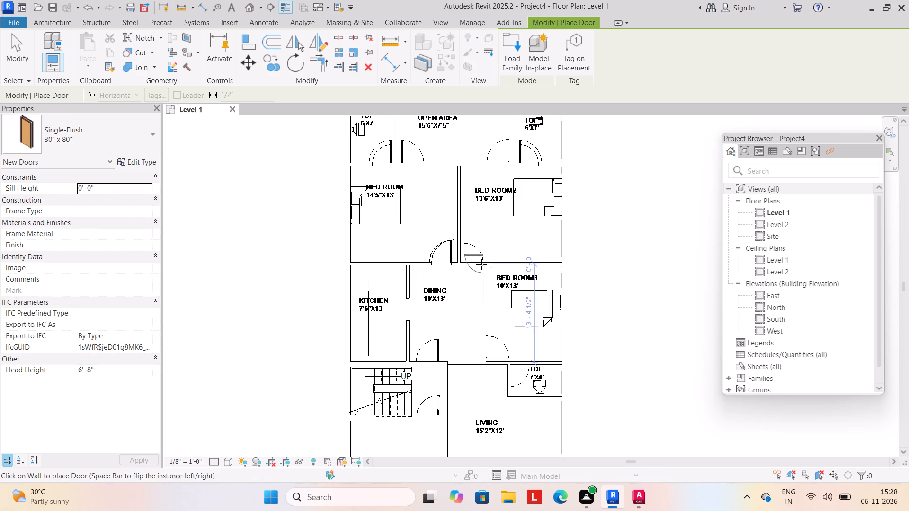
pyautogui.press('space')
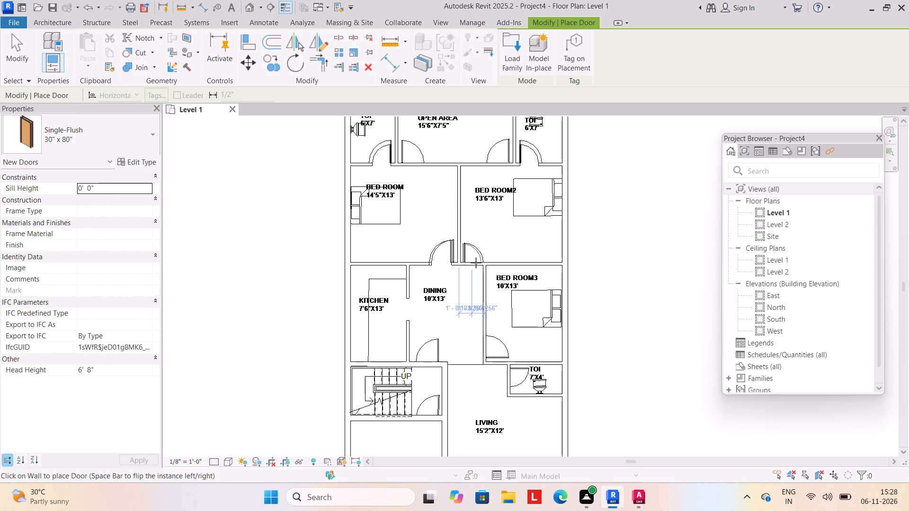
pyautogui.click(475, 263)
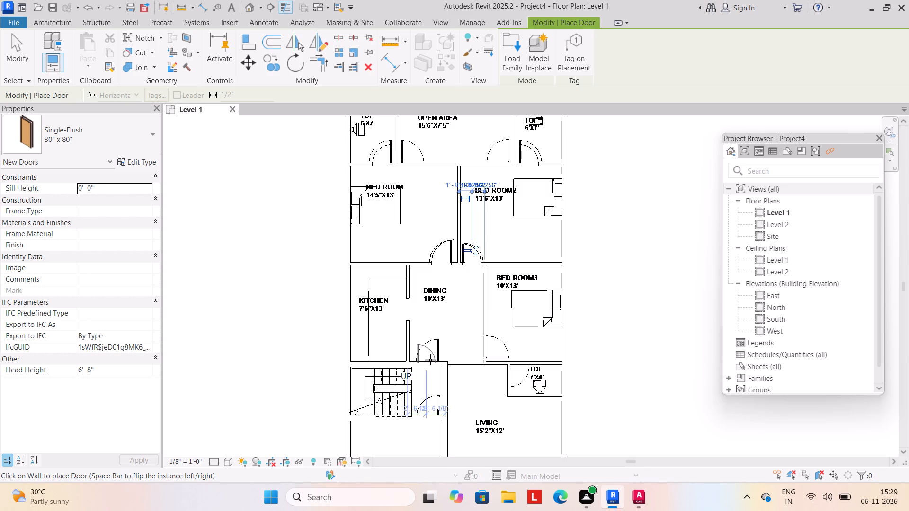
# Place 36" x 84" Single-Flush doors between Dining and the stair, into Bed Room3, between stair and Parking, and into the 7'x4' toilet.
pyautogui.click(154, 130)
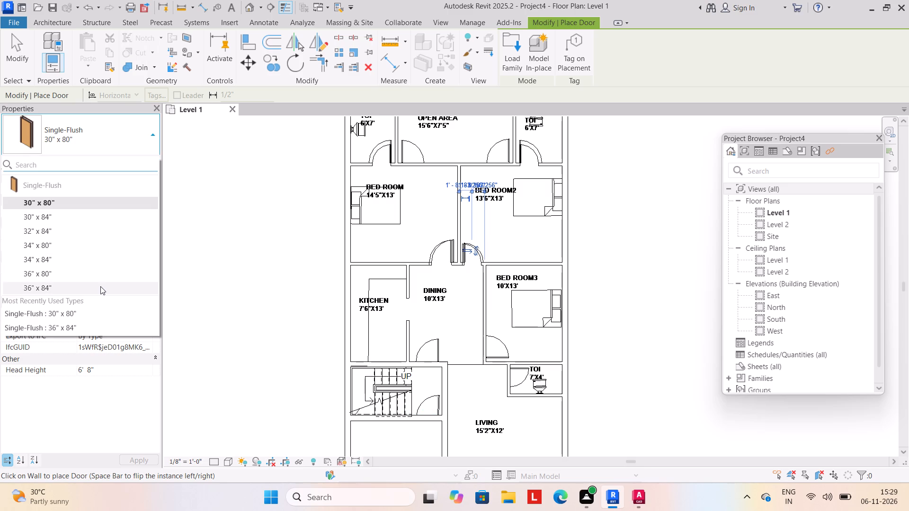
pyautogui.click(100, 286)
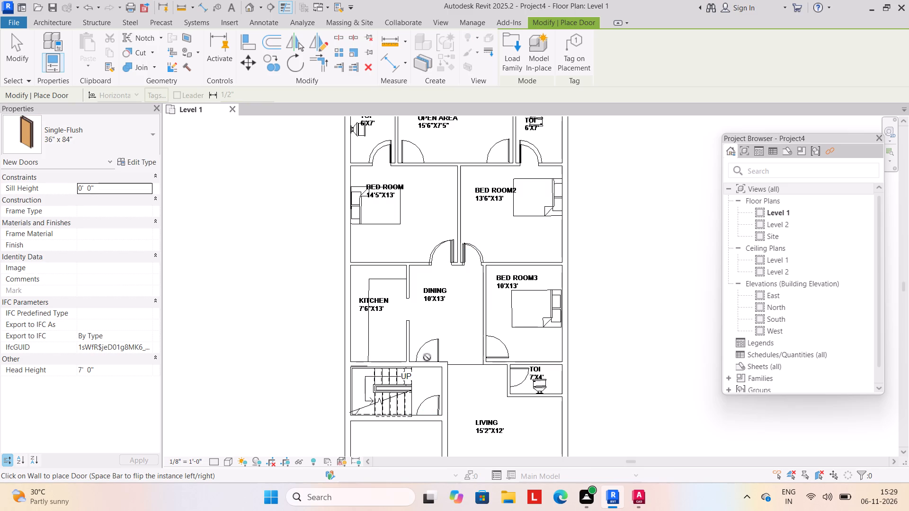
pyautogui.click(428, 359)
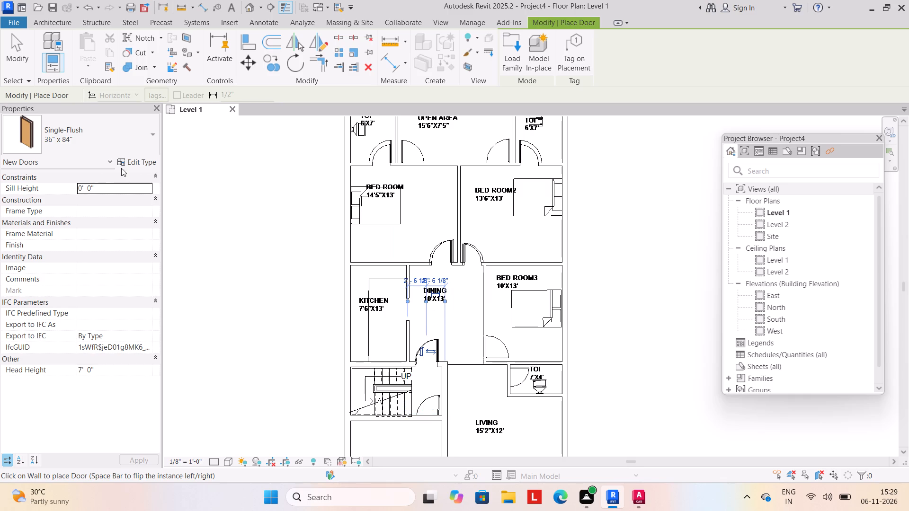
pyautogui.click(153, 138)
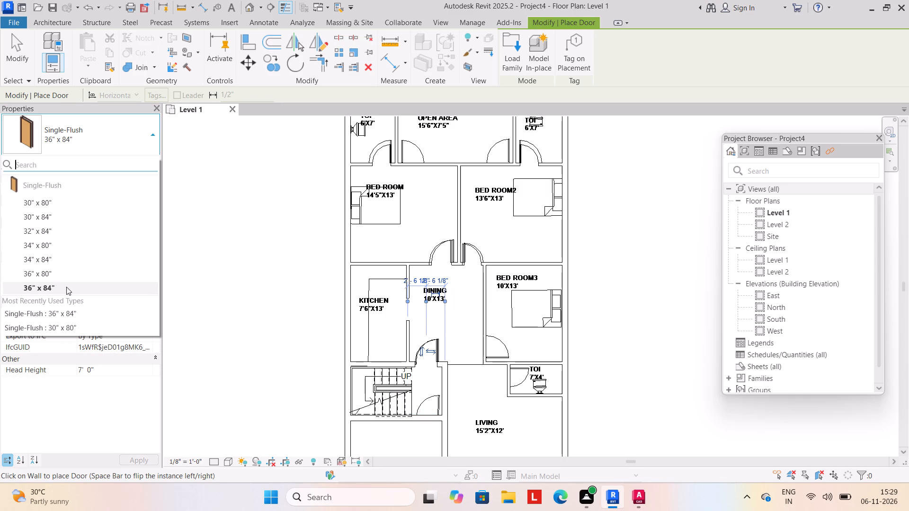
pyautogui.click(66, 279)
pyautogui.click(153, 138)
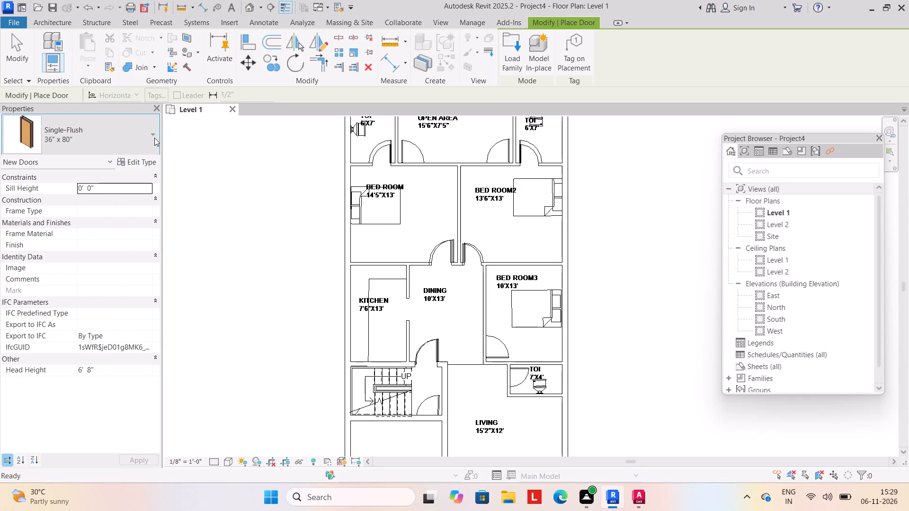
pyautogui.click(79, 282)
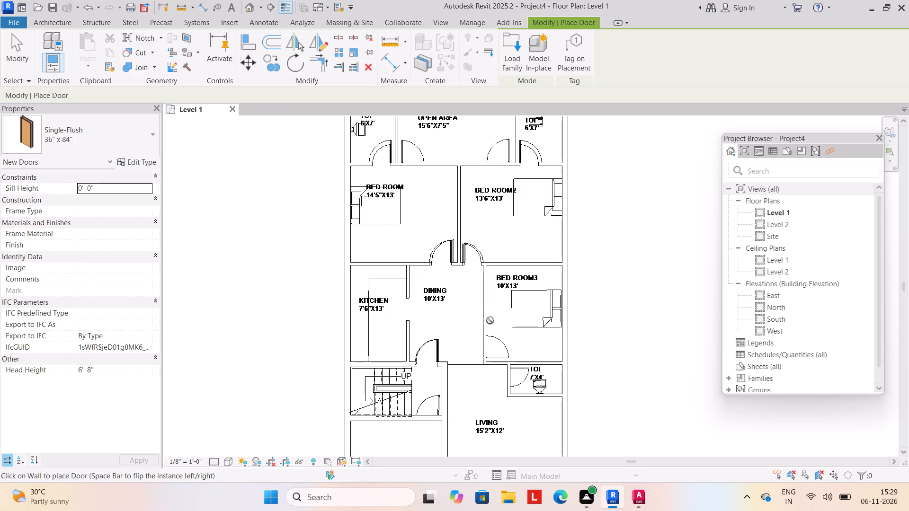
pyautogui.click(488, 345)
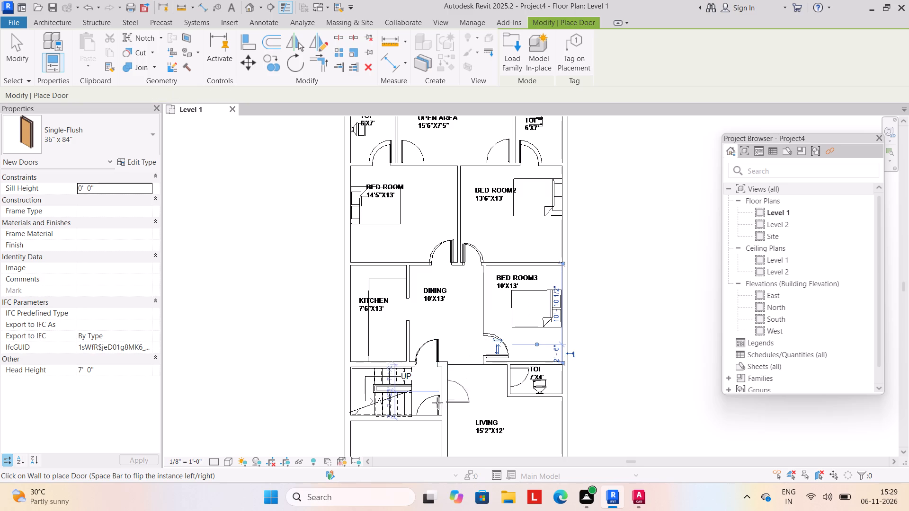
pyautogui.click(426, 415)
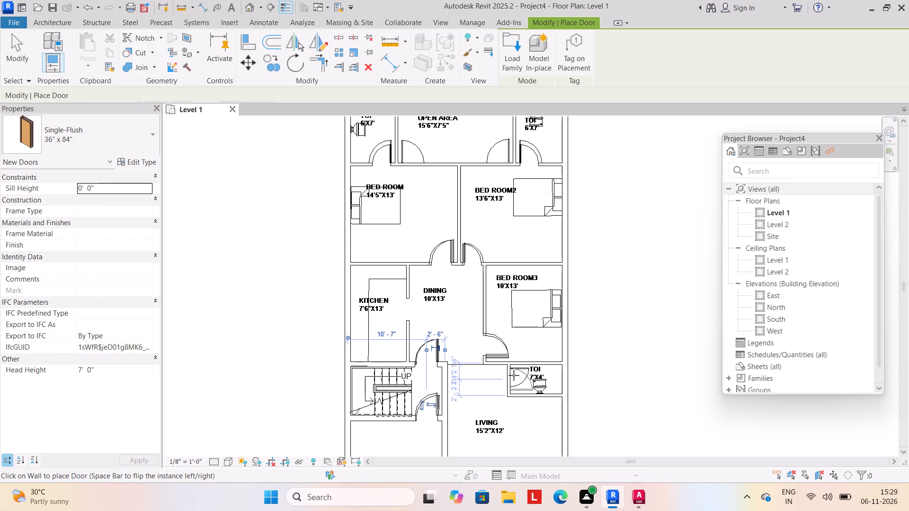
pyautogui.press('space')
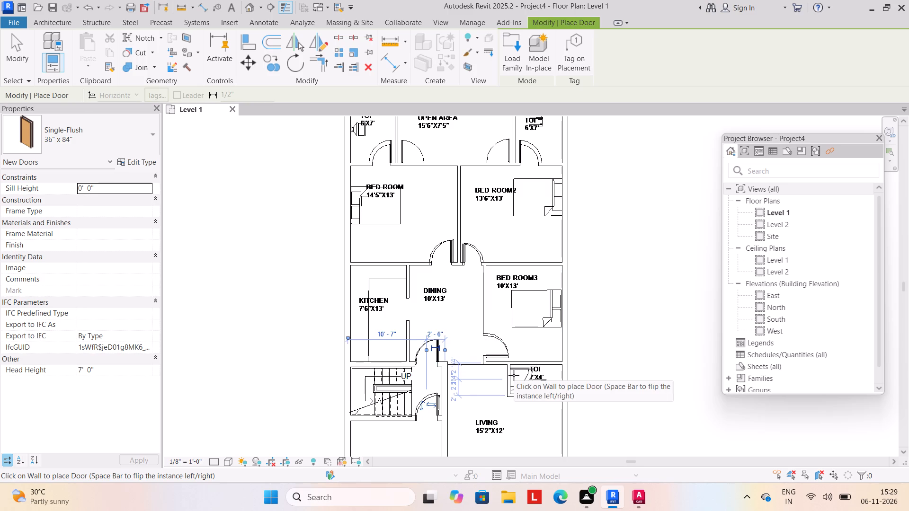
pyautogui.click(514, 375)
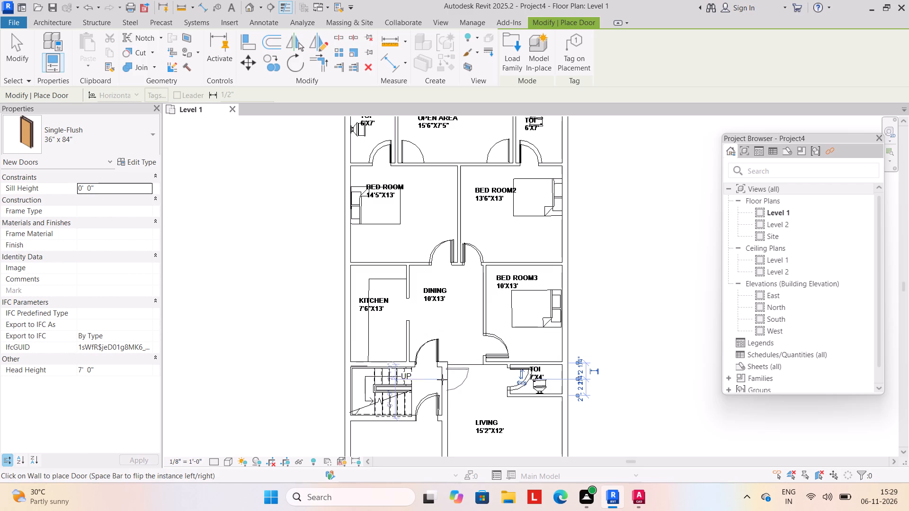
# Place a 36" x 84" Single-Flush door between Parking and Living near the lawn, swinging into Living as traced.
pyautogui.scroll(-2, 415, 394)
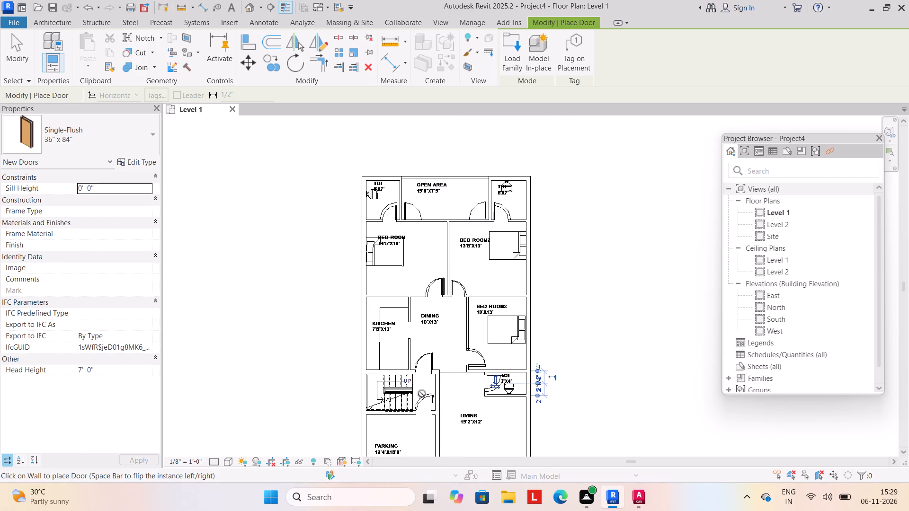
pyautogui.scroll(-2, 422, 396)
pyautogui.moveTo(422, 397); pyautogui.dragTo(428, 372, button='middle')
pyautogui.scroll(3, 451, 432)
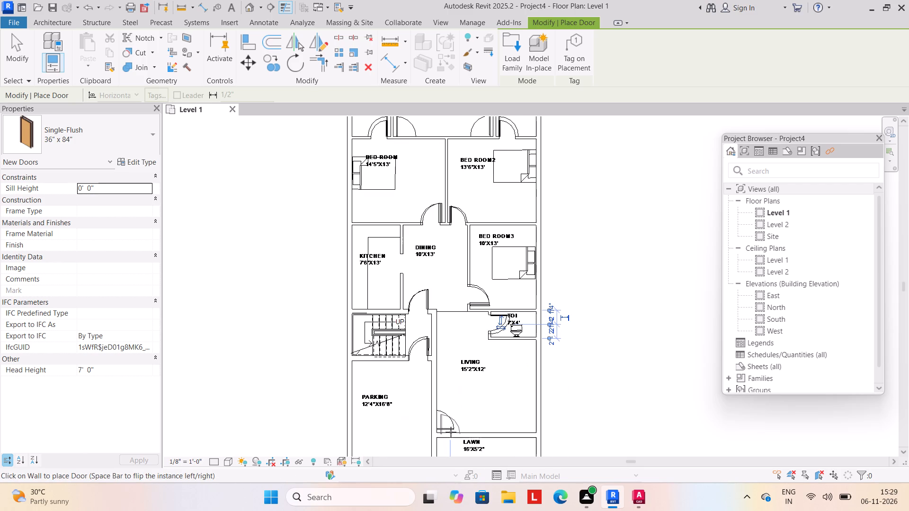
pyautogui.press('space')
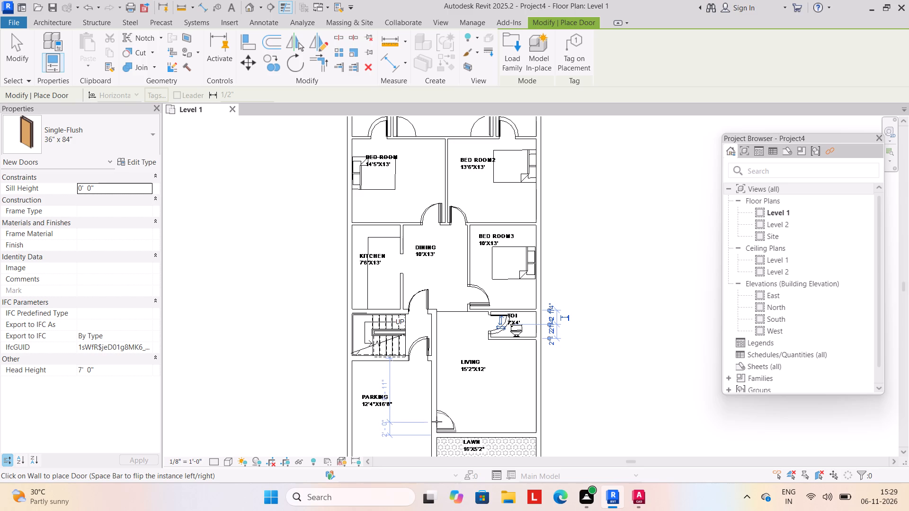
pyautogui.click(437, 420)
pyautogui.scroll(-1, 280, 309)
pyautogui.moveTo(280, 309); pyautogui.dragTo(309, 289, button='middle')
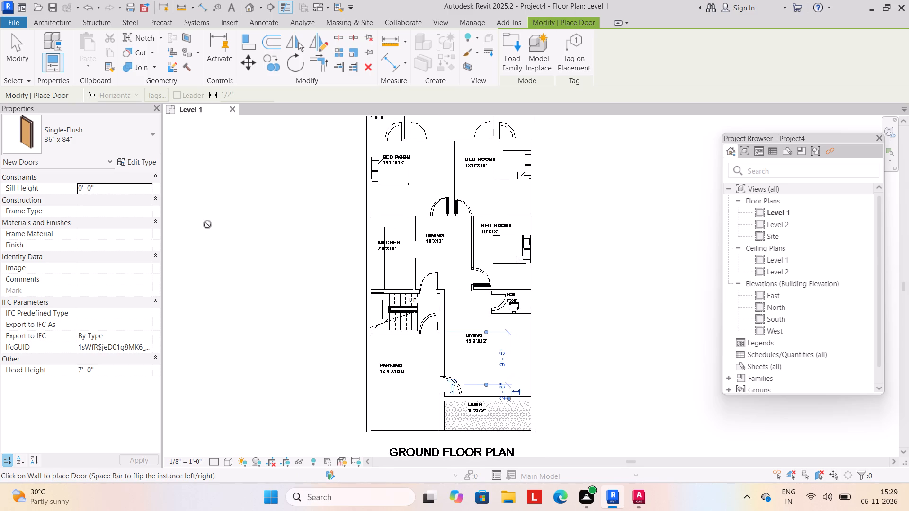
pyautogui.click(6, 42)
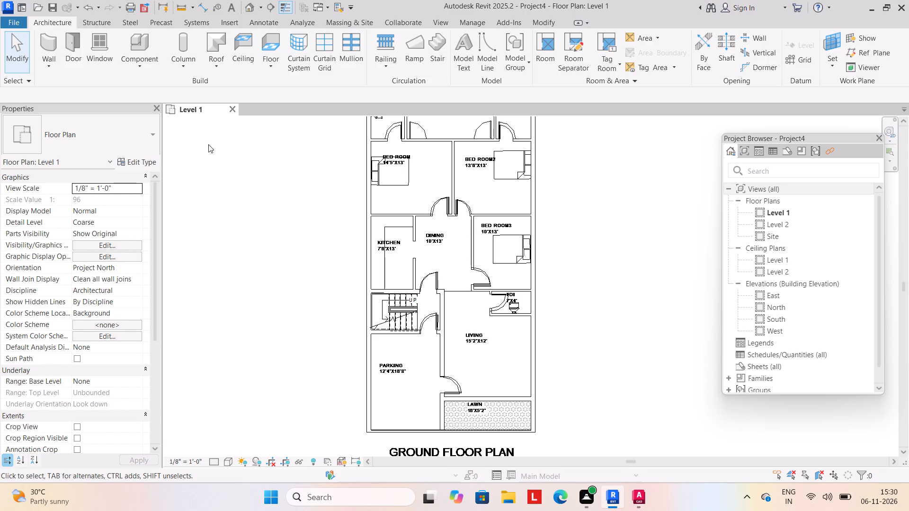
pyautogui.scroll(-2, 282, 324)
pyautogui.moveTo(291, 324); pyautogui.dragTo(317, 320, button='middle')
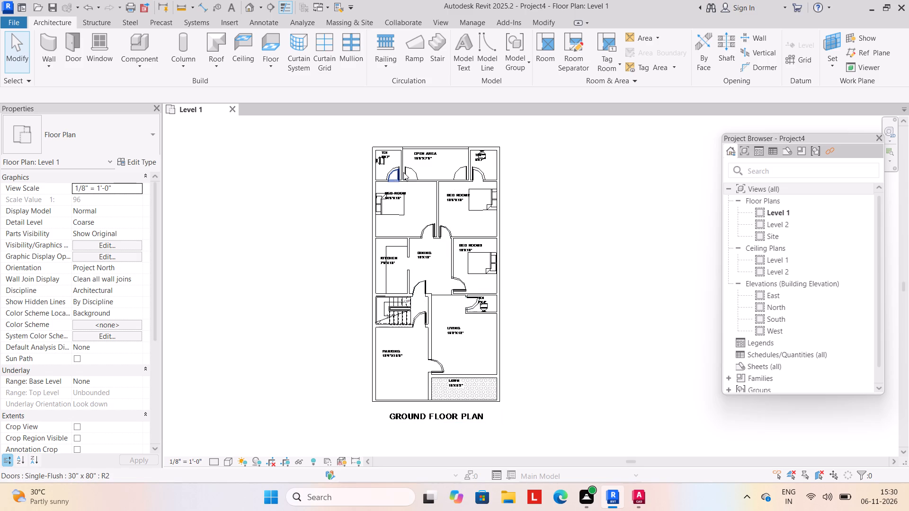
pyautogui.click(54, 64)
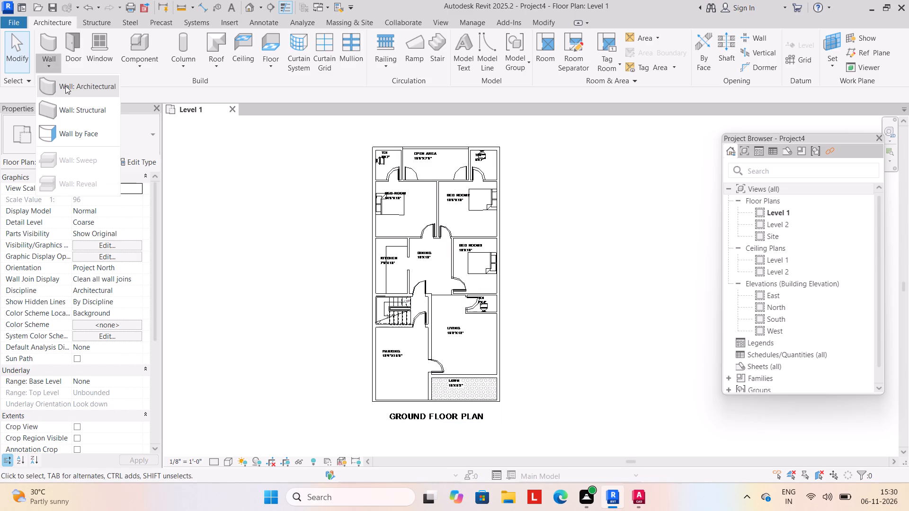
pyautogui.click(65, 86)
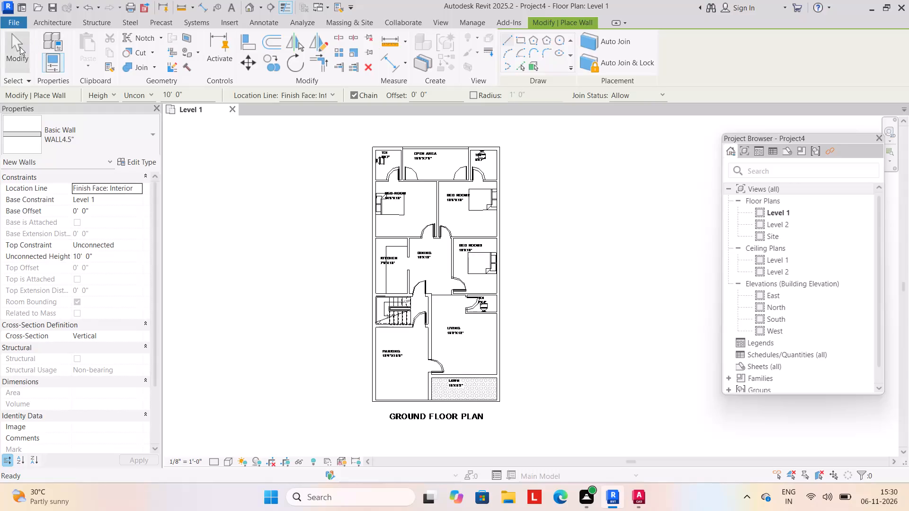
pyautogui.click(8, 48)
# Place a 36" x 84" Single-Flush door between Bed Room and the Open Area, beside the adjoining toilet, swinging into the Open Area.
pyautogui.click(70, 45)
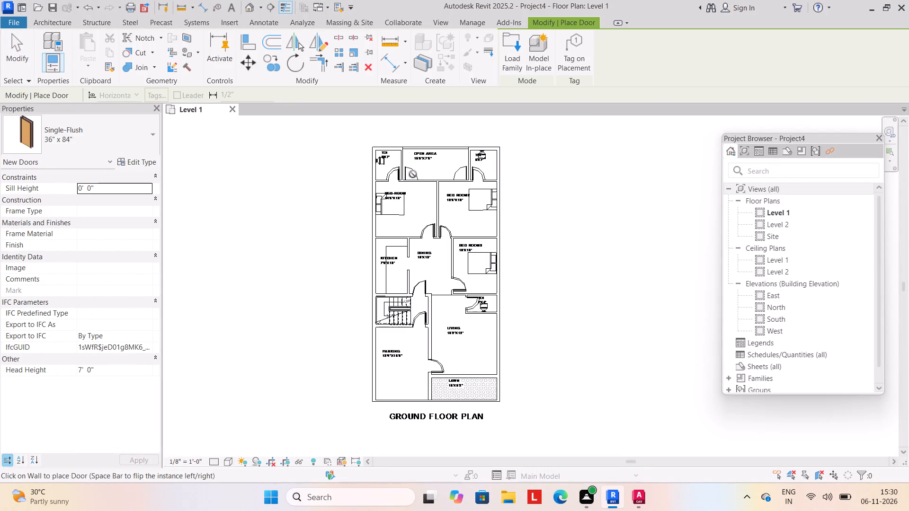
pyautogui.press('space')
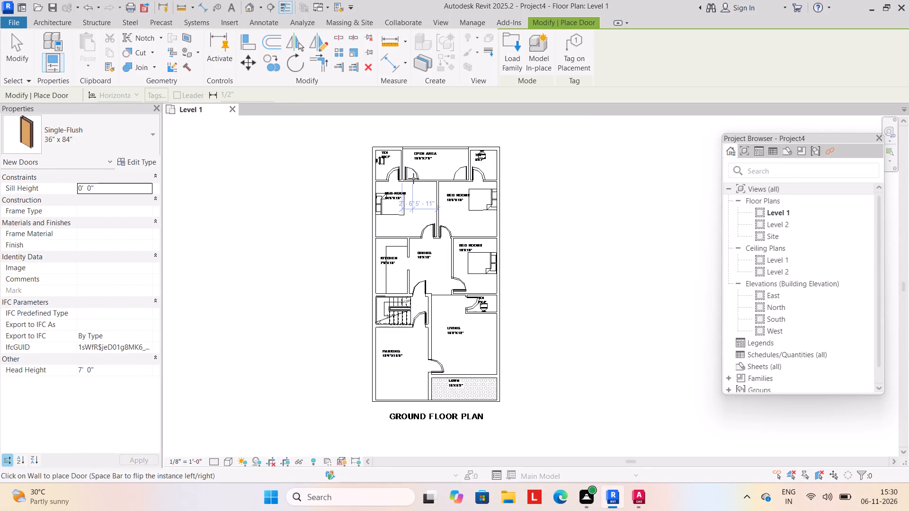
pyautogui.click(413, 178)
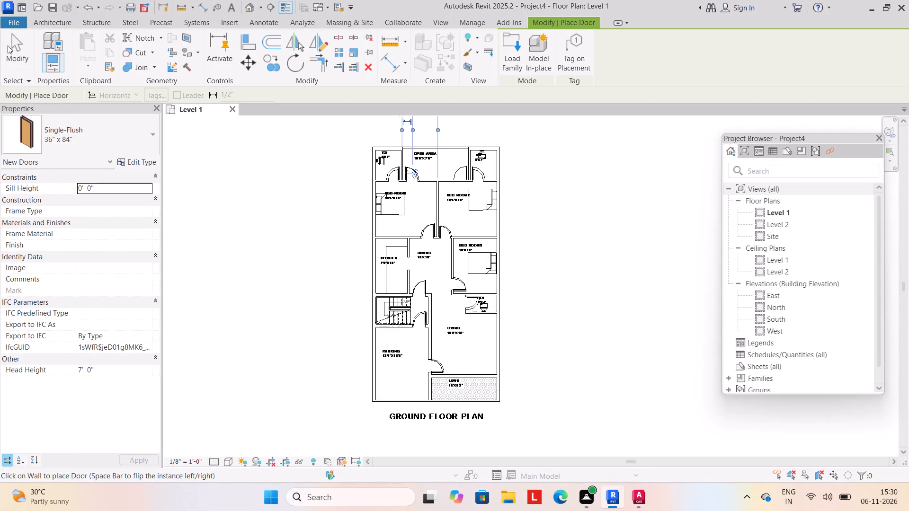
pyautogui.click(23, 50)
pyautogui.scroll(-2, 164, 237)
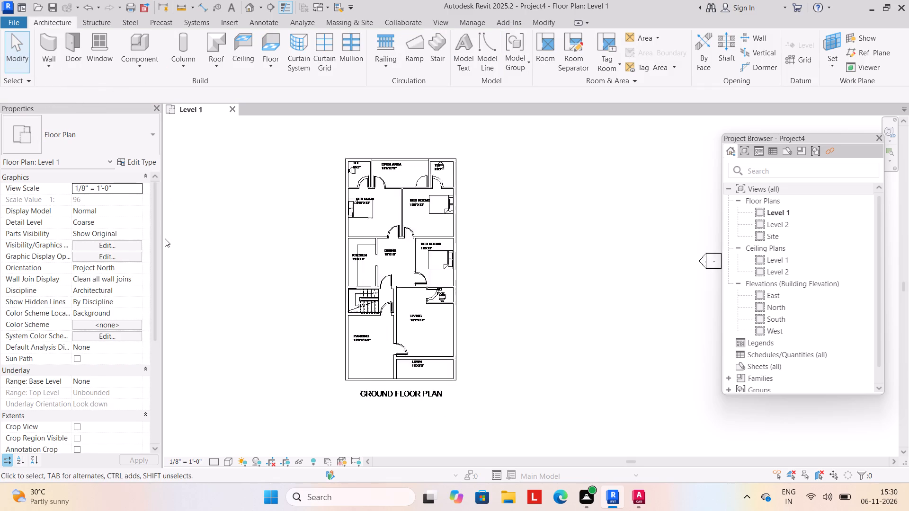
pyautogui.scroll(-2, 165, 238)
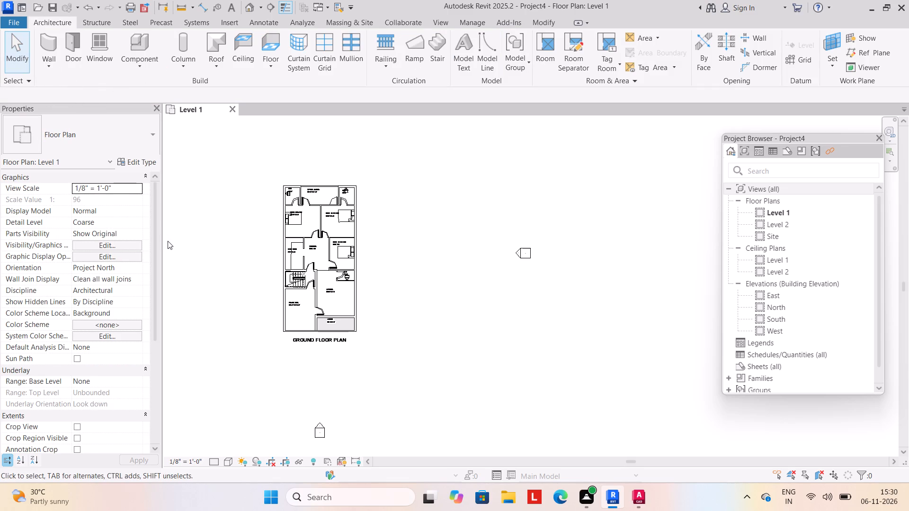
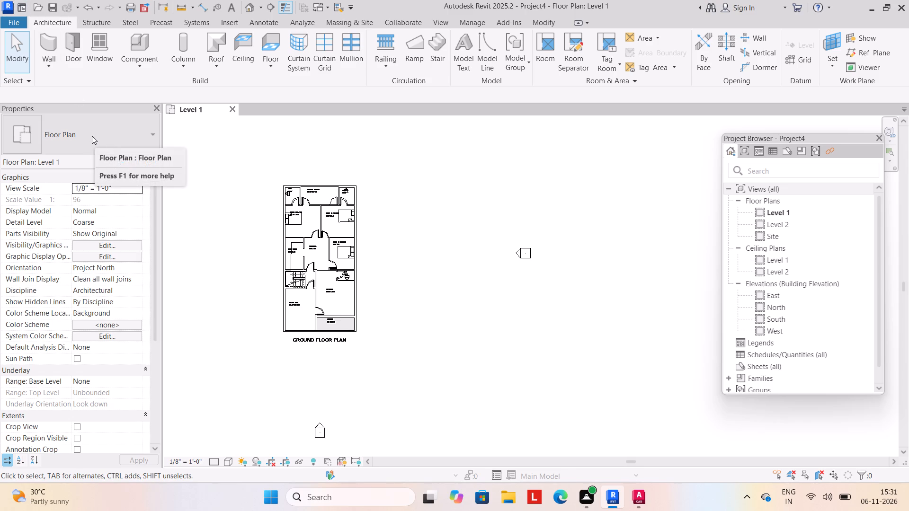
# Examine the Level 1 ground floor plan, checking the placed doors and rooms from the Open Area down to Parking and Lawn.
pyautogui.moveTo(229, 234); pyautogui.dragTo(259, 232, button='middle')
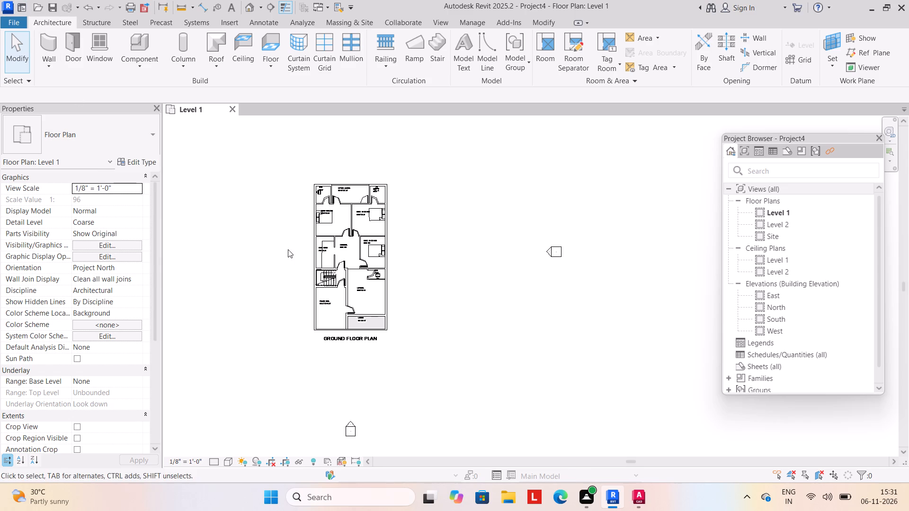
pyautogui.scroll(6, 342, 260)
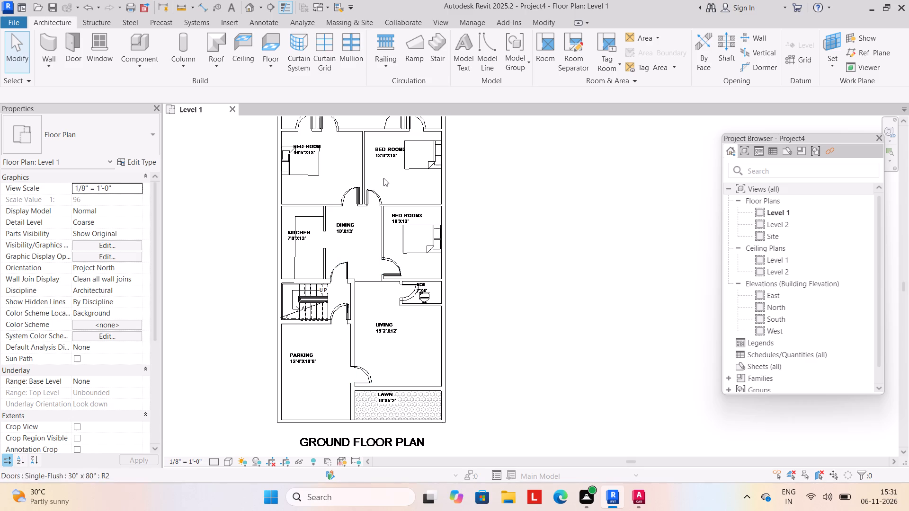
pyautogui.scroll(-2, 322, 188)
pyautogui.moveTo(322, 188); pyautogui.dragTo(331, 189, button='middle')
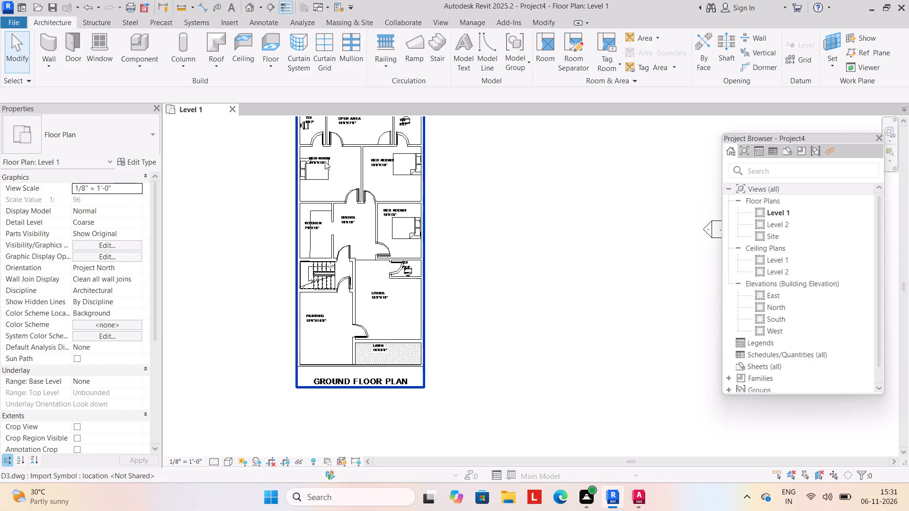
pyautogui.scroll(-1, 324, 148)
pyautogui.moveTo(326, 150); pyautogui.dragTo(329, 202, button='middle')
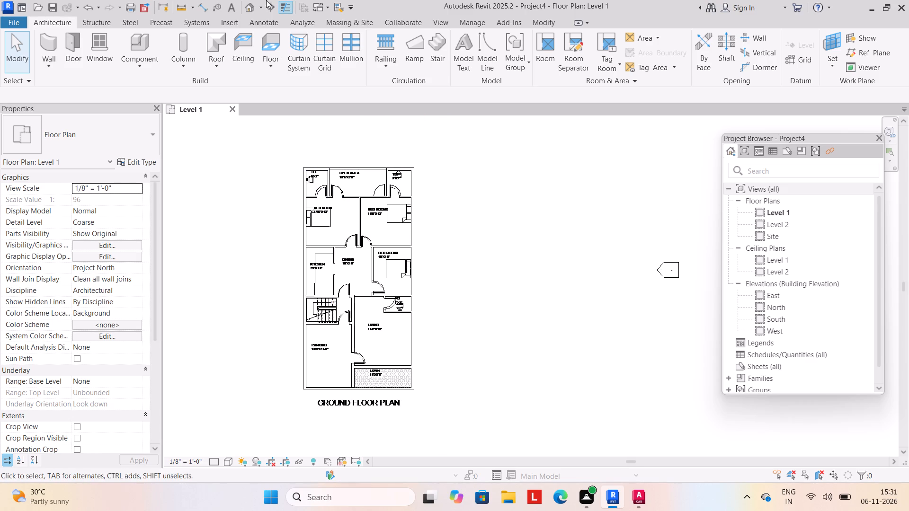
pyautogui.scroll(3, 280, 356)
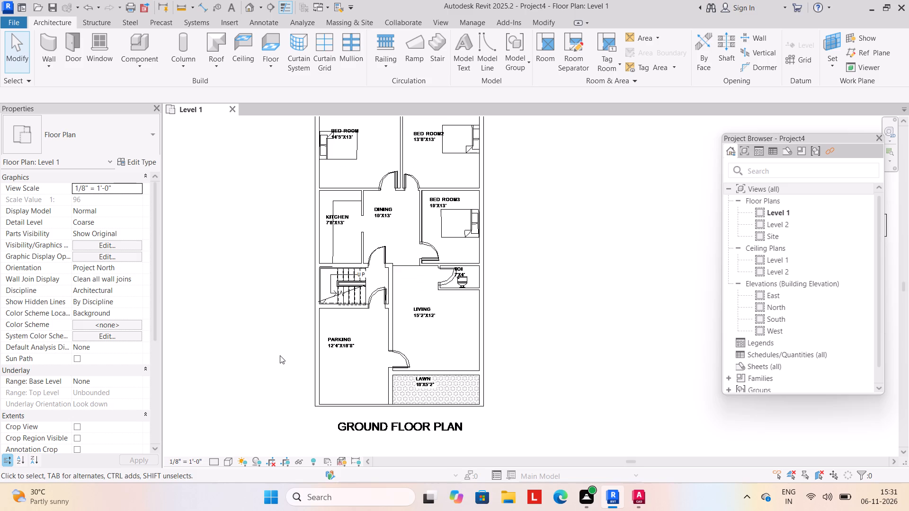
pyautogui.scroll(-2, 280, 359)
pyautogui.moveTo(280, 361); pyautogui.dragTo(285, 384, button='middle')
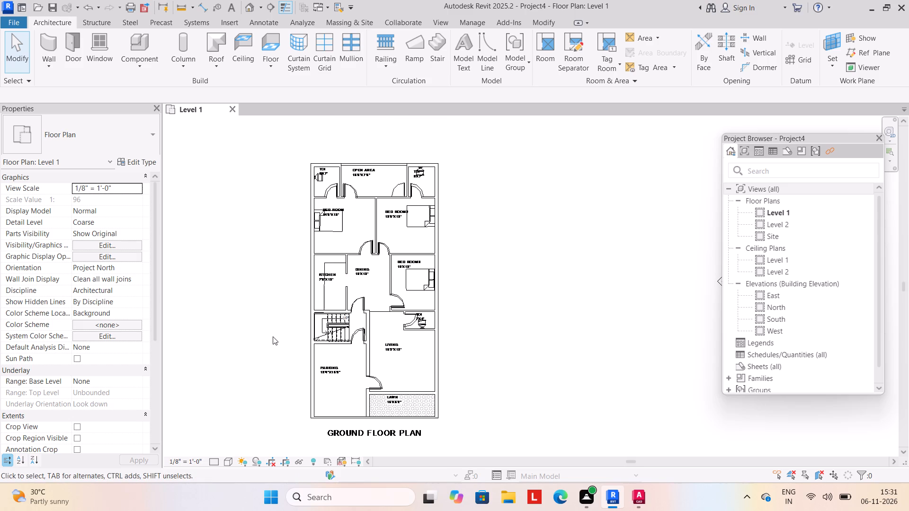
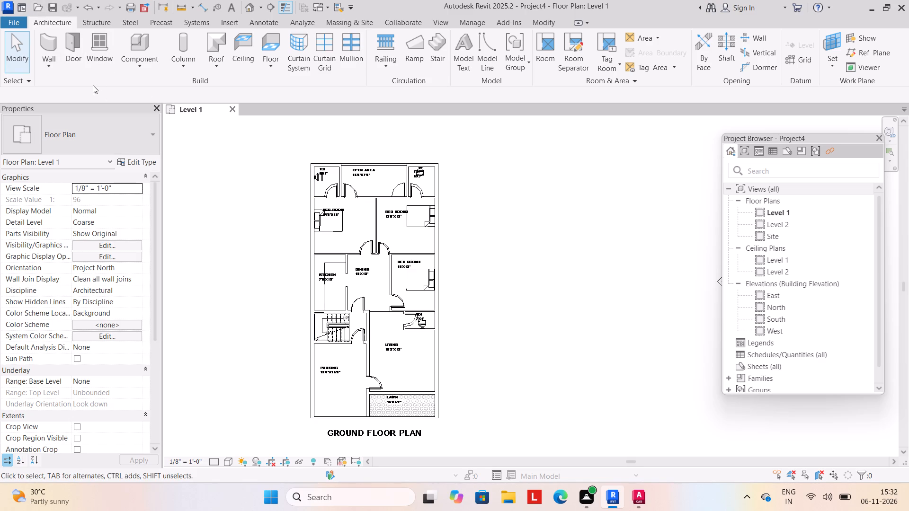
# Load the Bed_17739 family from the beds folder for component placement.
pyautogui.click(138, 69)
pyautogui.click(147, 91)
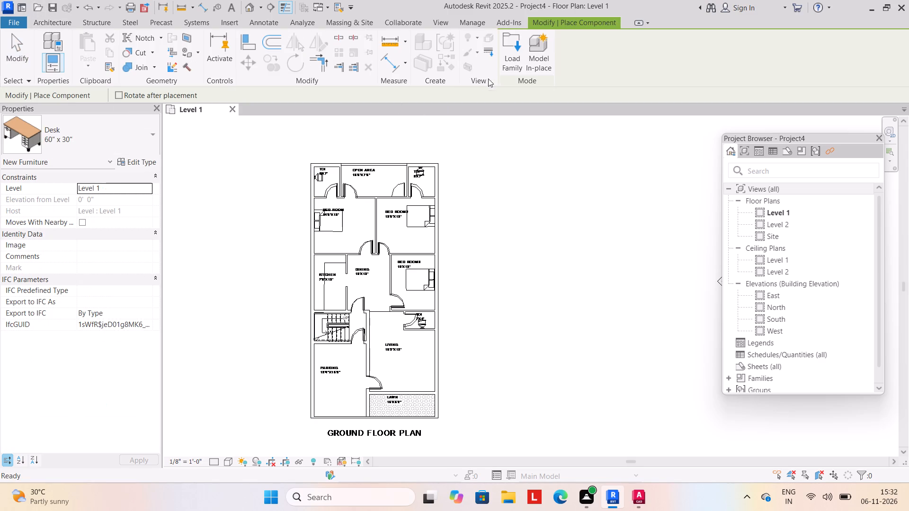
pyautogui.click(513, 52)
pyautogui.scroll(-2, 261, 220)
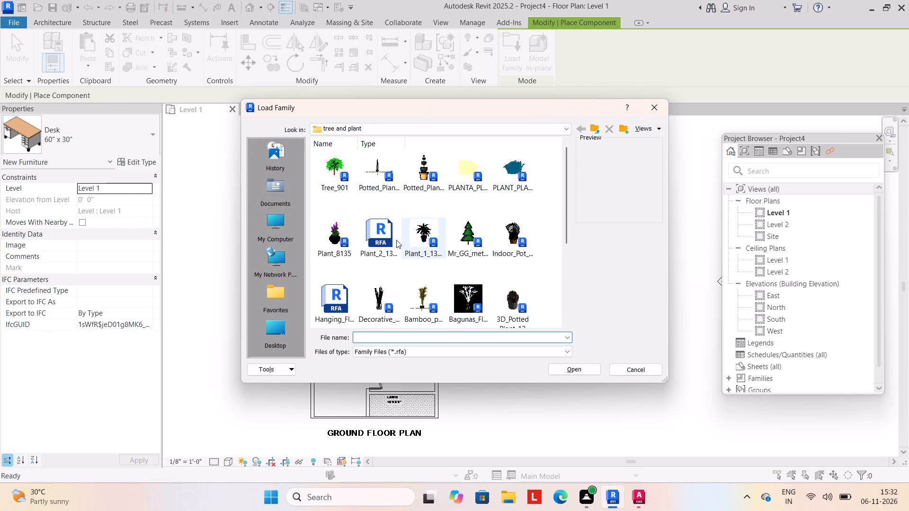
pyautogui.scroll(-4, 508, 173)
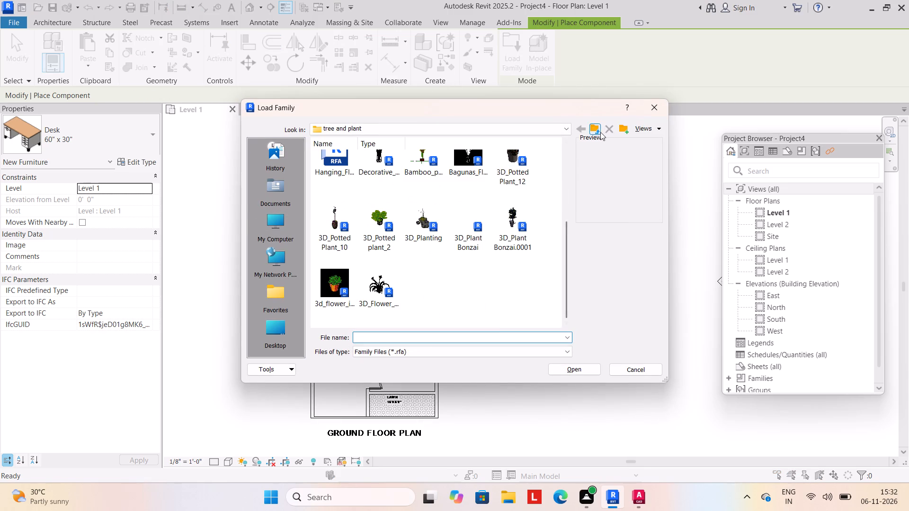
pyautogui.click(600, 132)
pyautogui.scroll(-9, 451, 291)
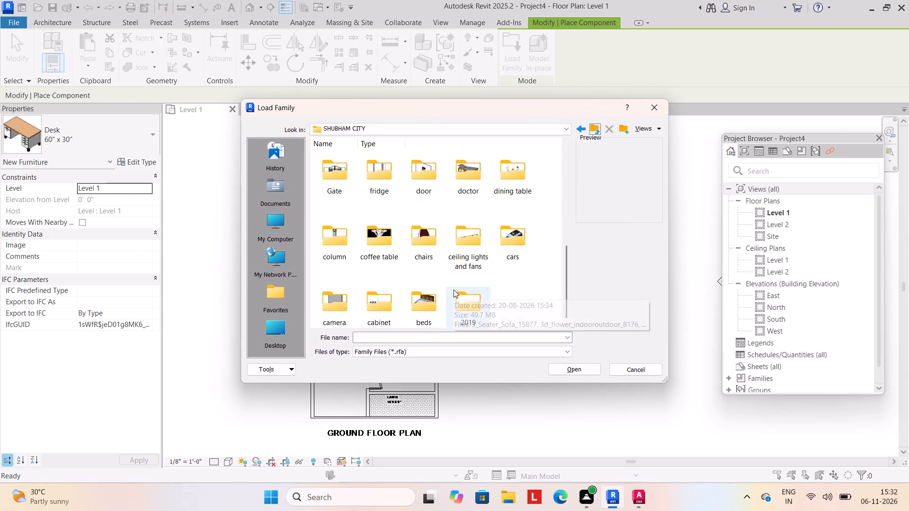
pyautogui.scroll(-9, 454, 291)
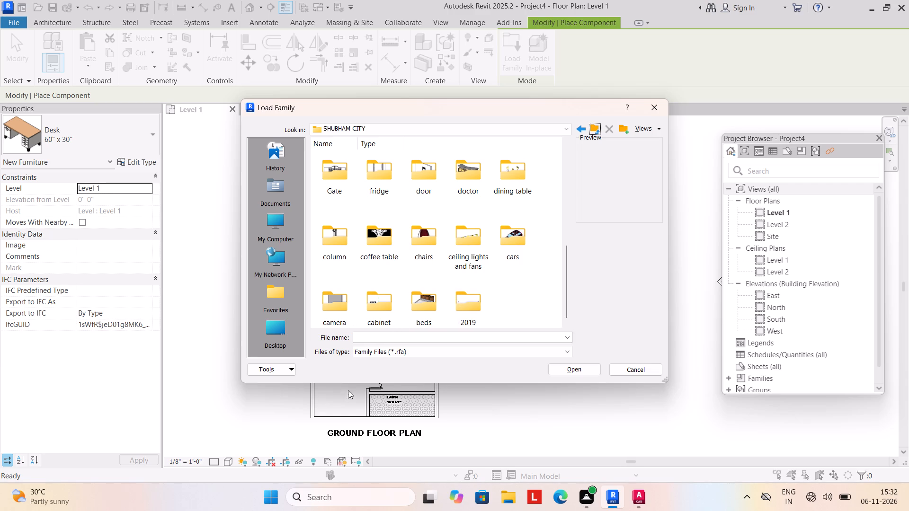
pyautogui.scroll(-4, 458, 185)
pyautogui.scroll(-4, 454, 242)
pyautogui.doubleClick(419, 313)
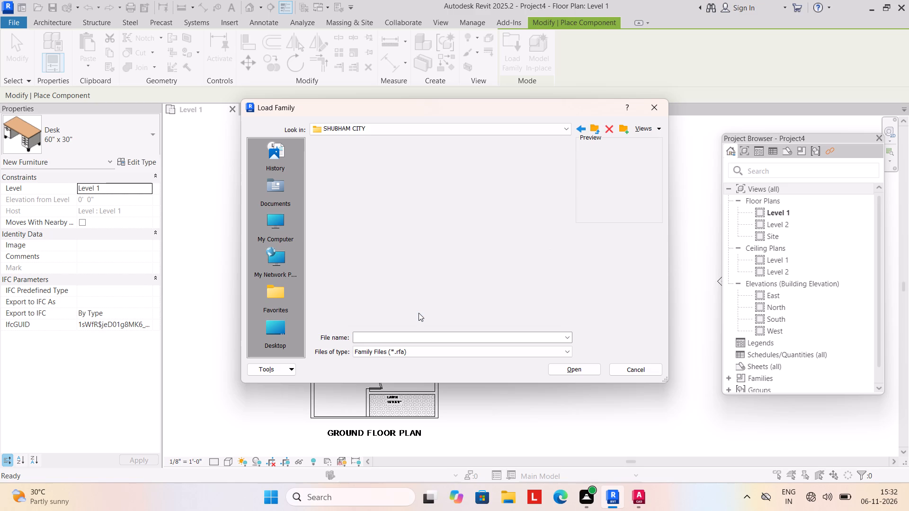
pyautogui.click(421, 303)
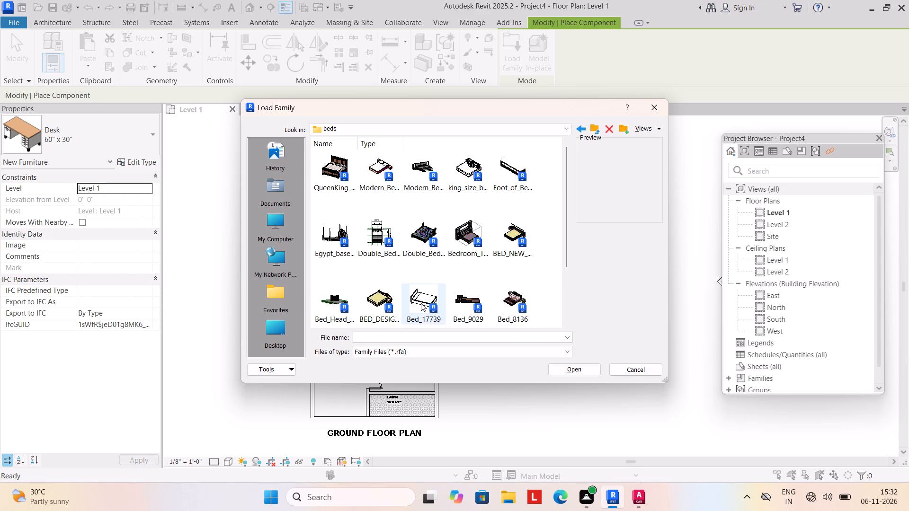
pyautogui.click(420, 303)
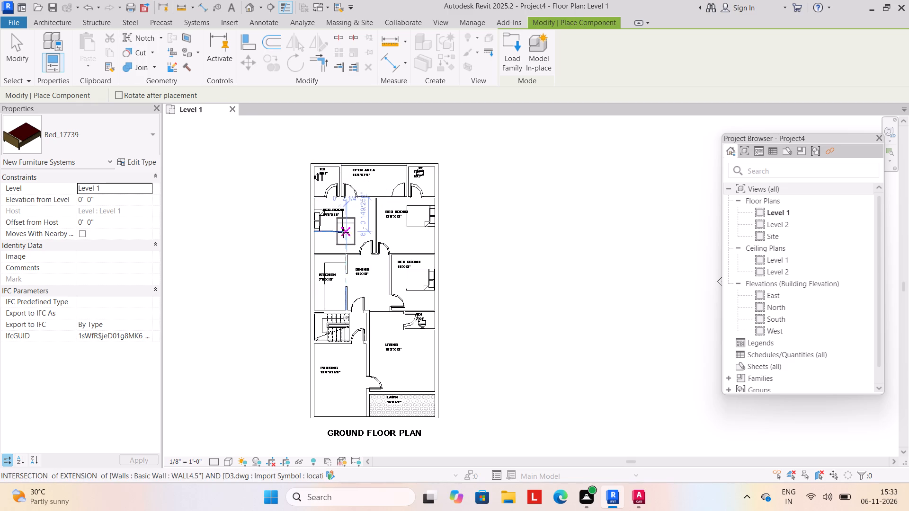
# Place rotated Bed_17739 components over the linked plan's bed symbols in Bed Room, Bed Room2 and Bed Room3.
pyautogui.press('space')
pyautogui.press('space')
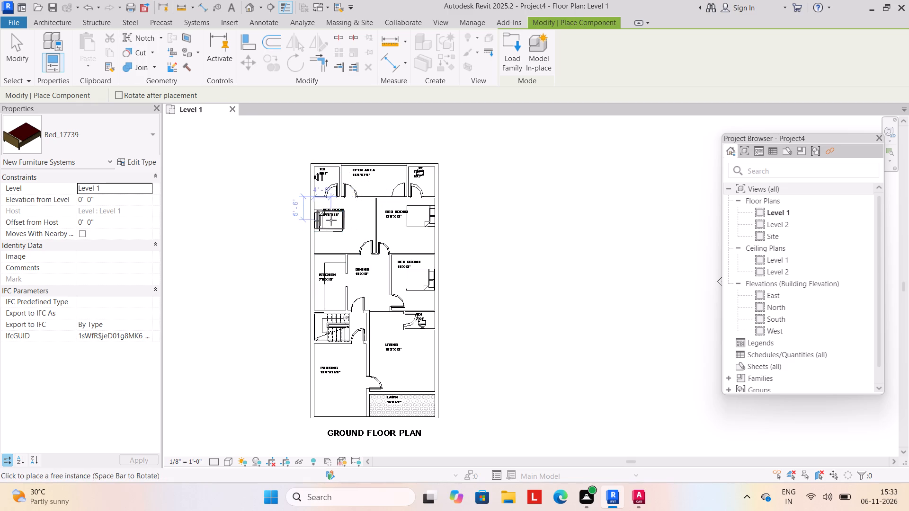
pyautogui.scroll(5, 333, 222)
pyautogui.click(320, 215)
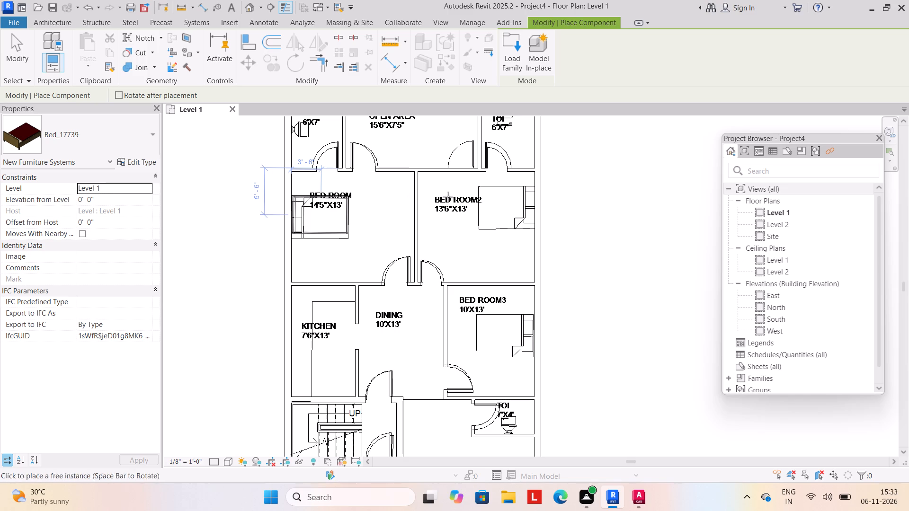
pyautogui.press('space')
pyautogui.press('space')
pyautogui.press('space')
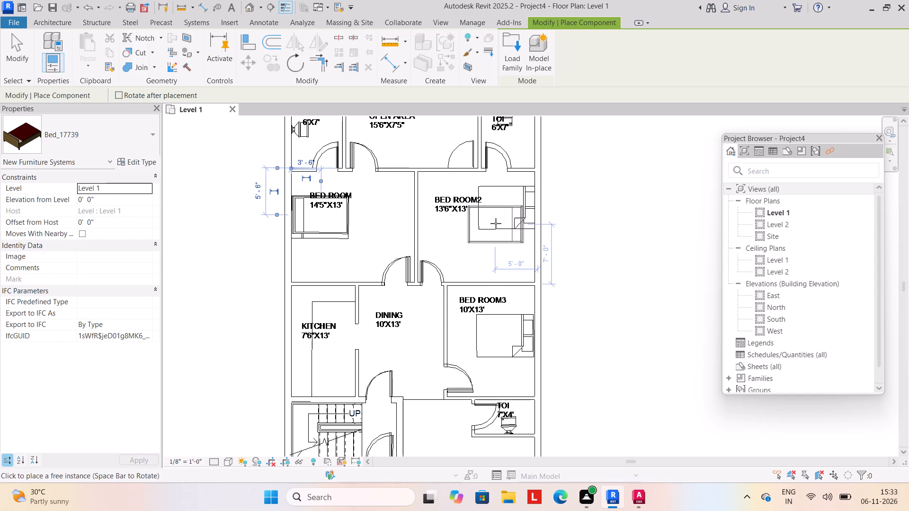
pyautogui.click(503, 205)
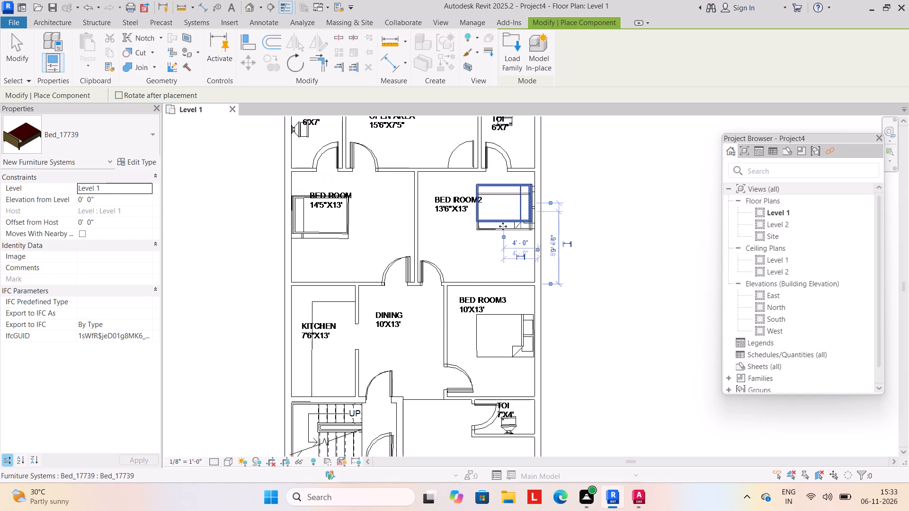
pyautogui.click(505, 334)
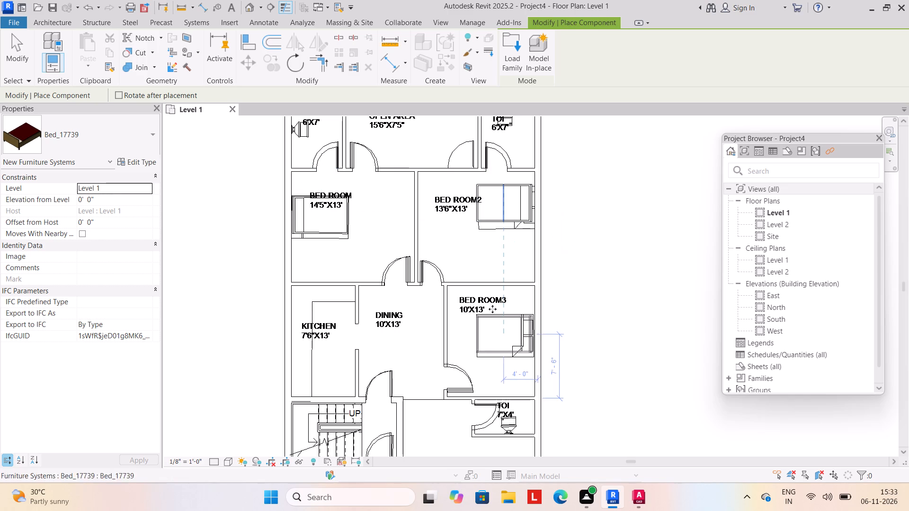
pyautogui.scroll(-3, 429, 279)
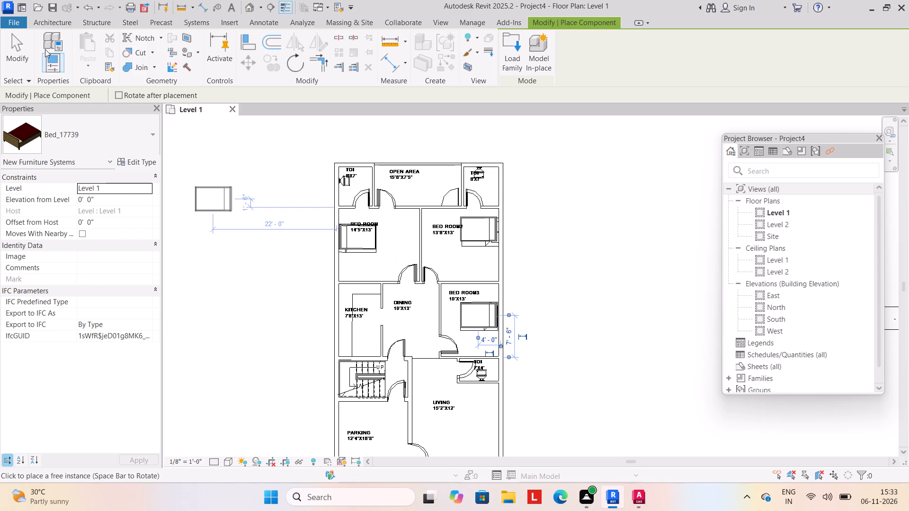
pyautogui.click(15, 51)
# Examine the Level 1 ground floor plan, checking the bedrooms' beds and the rooms down to the Lawn.
pyautogui.scroll(-2, 371, 276)
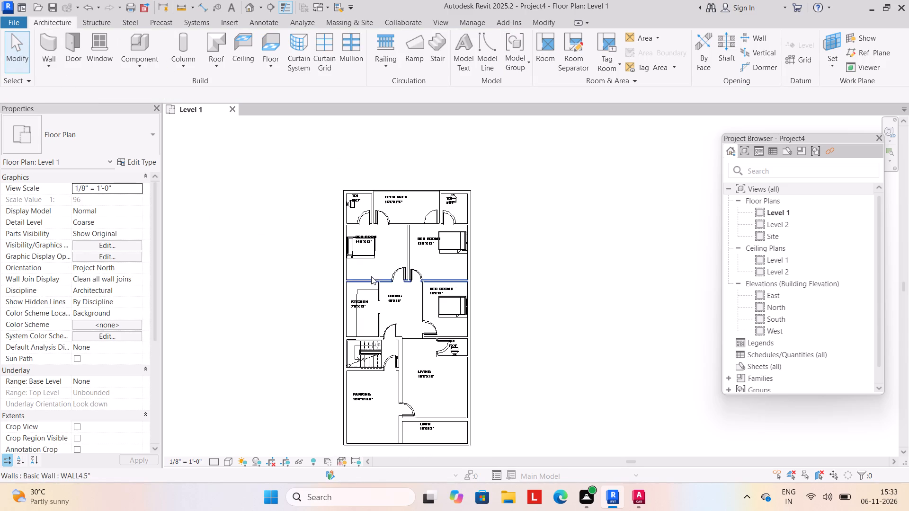
pyautogui.middleClick(402, 253)
pyautogui.scroll(3, 410, 252)
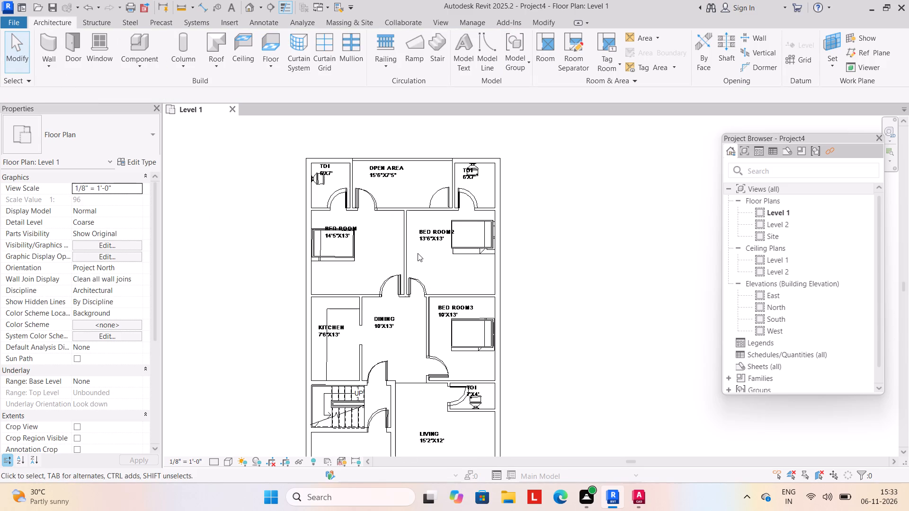
pyautogui.scroll(-2, 415, 255)
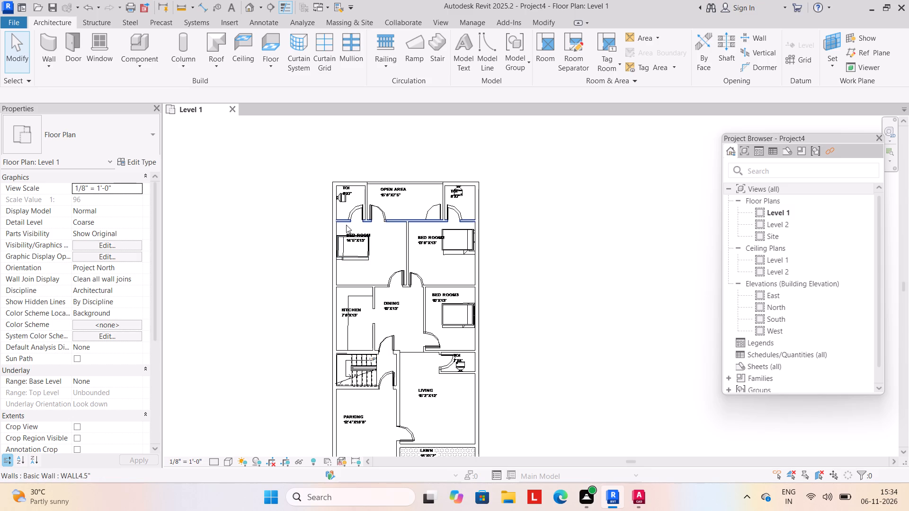
pyautogui.scroll(-2, 422, 295)
pyautogui.moveTo(422, 295); pyautogui.dragTo(420, 266, button='middle')
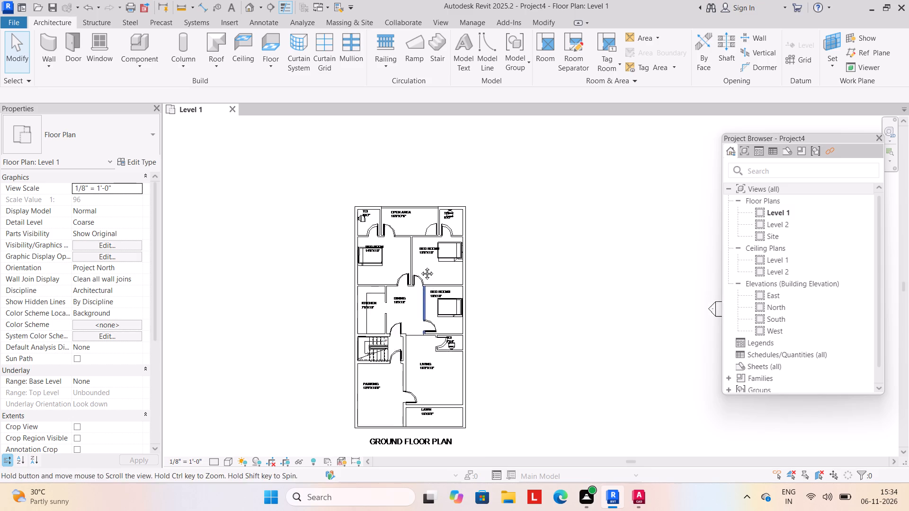
pyautogui.moveTo(420, 266); pyautogui.dragTo(419, 264, button='middle')
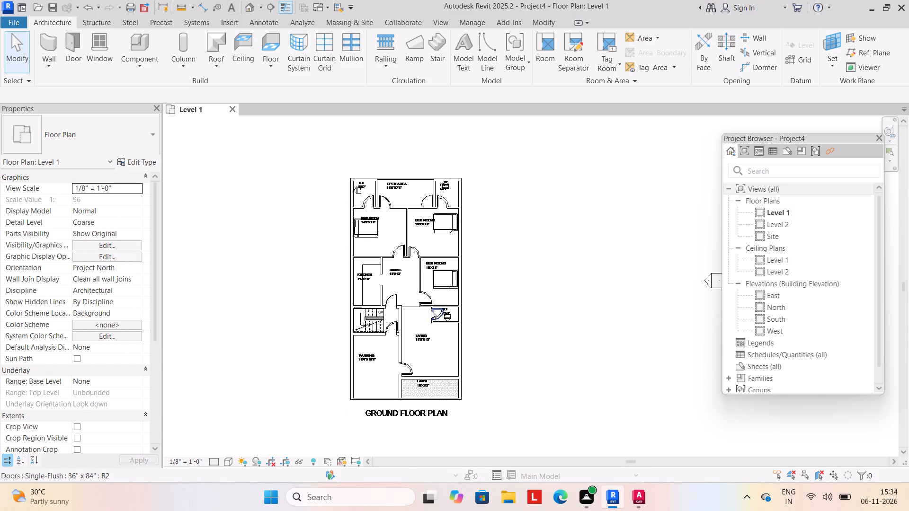
pyautogui.scroll(2, 385, 279)
pyautogui.middleClick(375, 303)
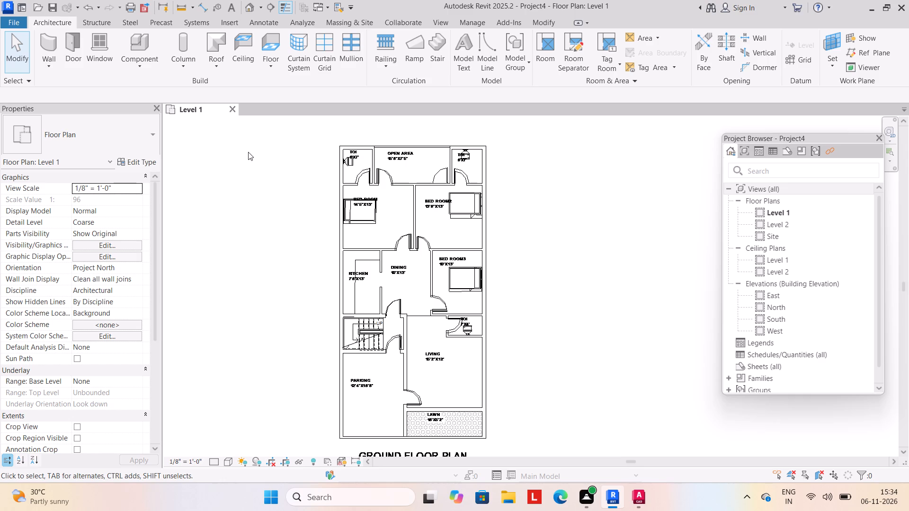
pyautogui.scroll(-1, 367, 250)
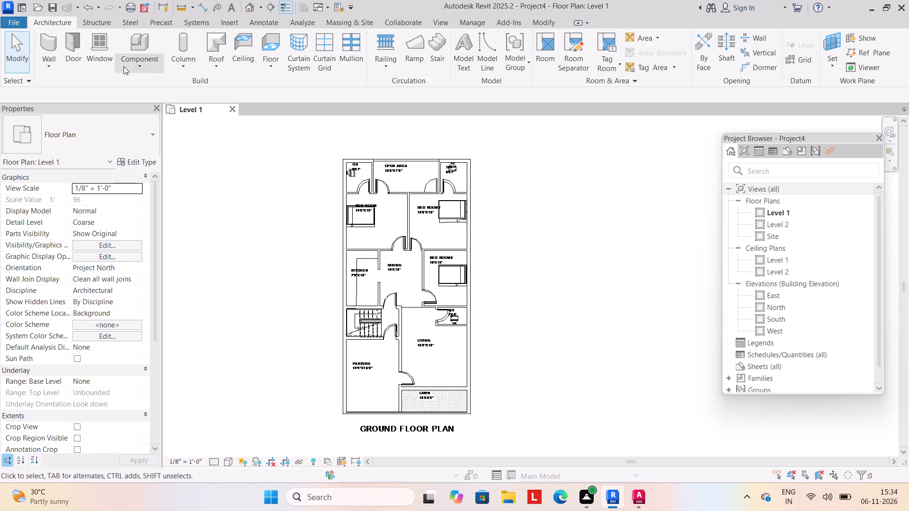
# Load the Modern_Toilet_7747 family from the wash basin folder for component placement.
pyautogui.click(45, 64)
pyautogui.click(149, 70)
pyautogui.click(153, 82)
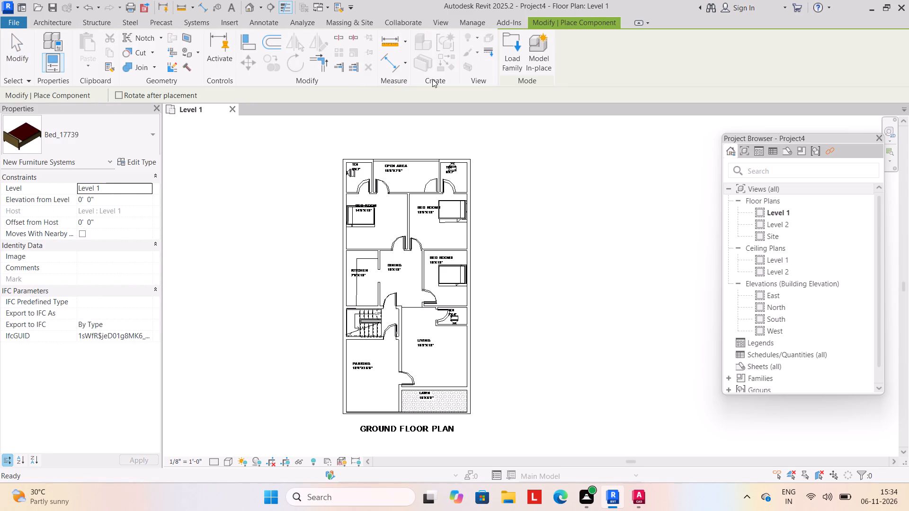
pyautogui.click(509, 53)
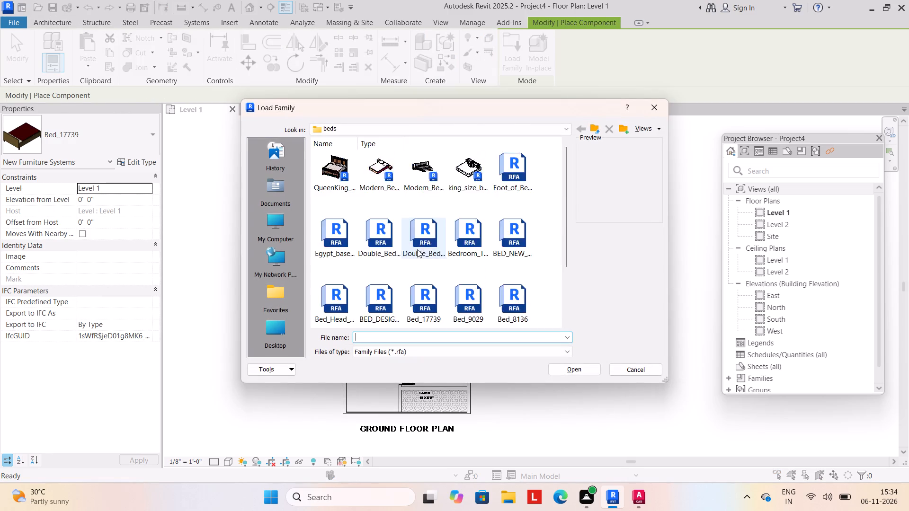
pyautogui.scroll(-3, 417, 251)
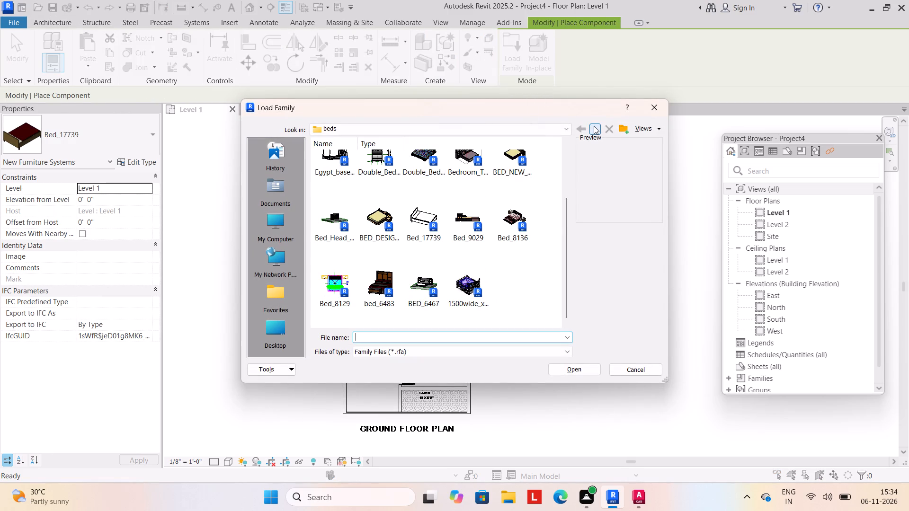
pyautogui.click(594, 126)
pyautogui.scroll(-5, 380, 266)
pyautogui.scroll(9, 371, 224)
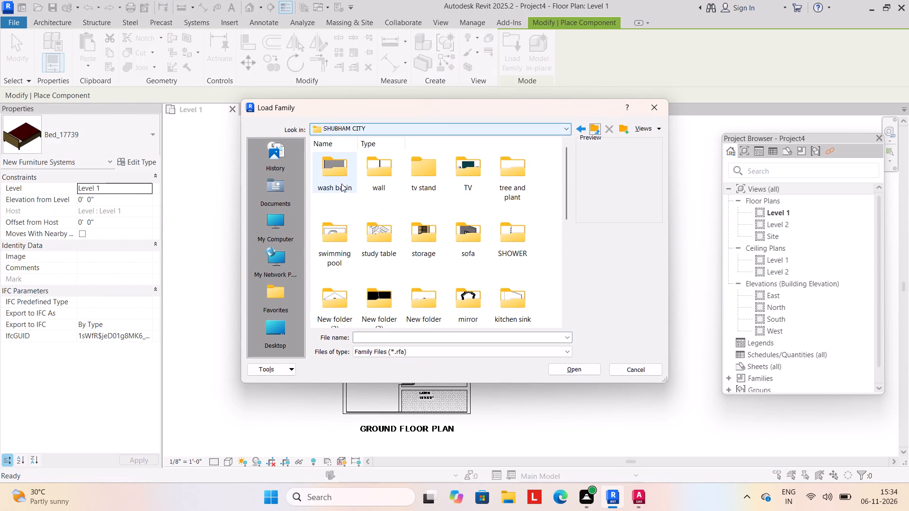
pyautogui.doubleClick(341, 184)
pyautogui.doubleClick(323, 165)
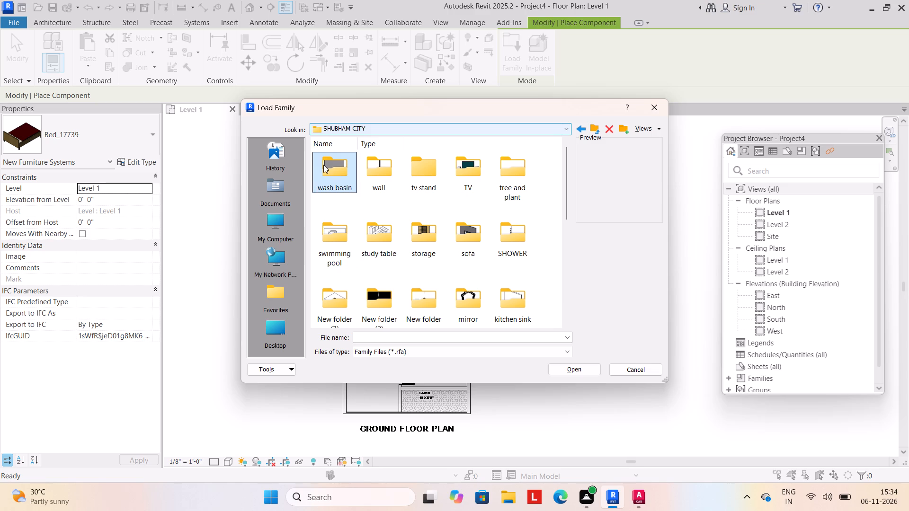
pyautogui.doubleClick(338, 163)
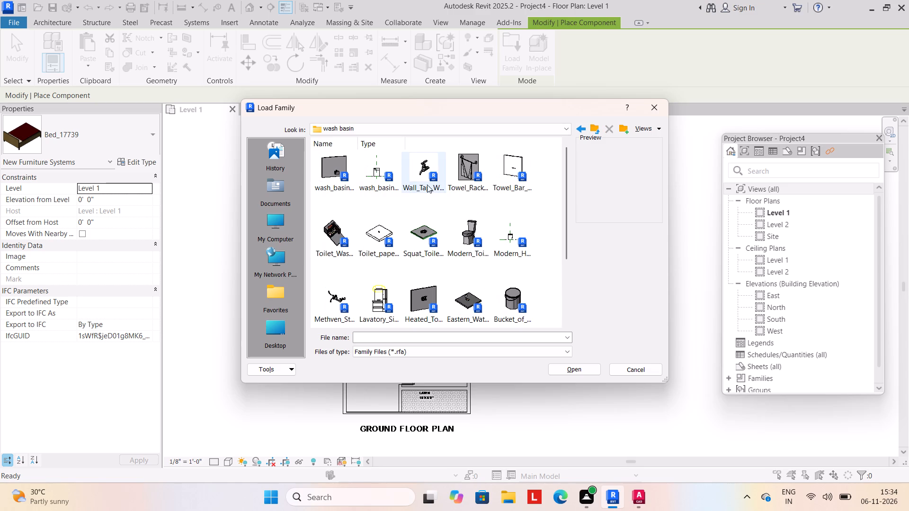
pyautogui.click(474, 229)
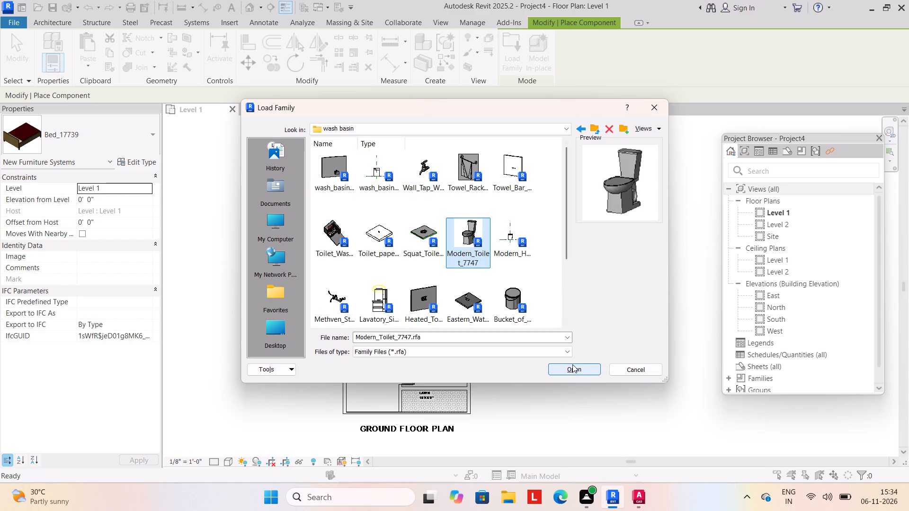
pyautogui.click(572, 364)
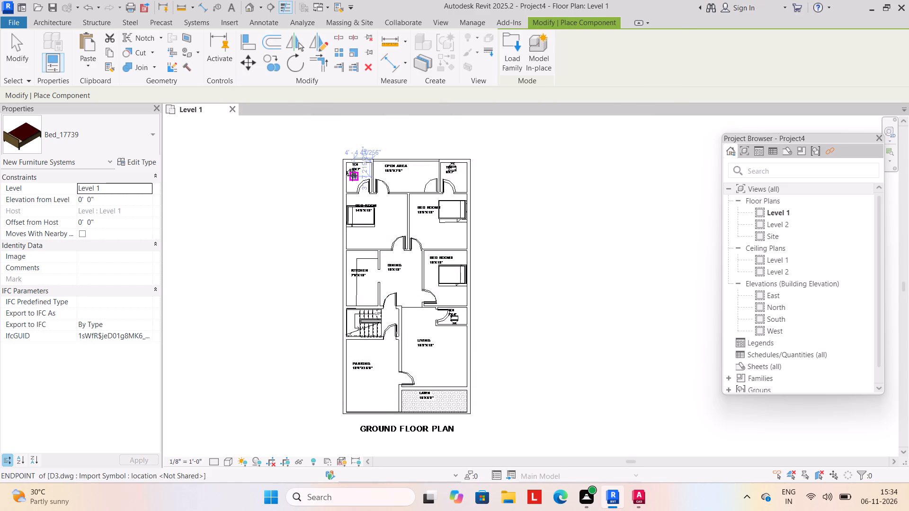
# Place a rotated Modern_Toilet_7747 on the linked plan's toilet symbol in the 6'x7' toilet above Bed Room.
pyautogui.scroll(7, 352, 175)
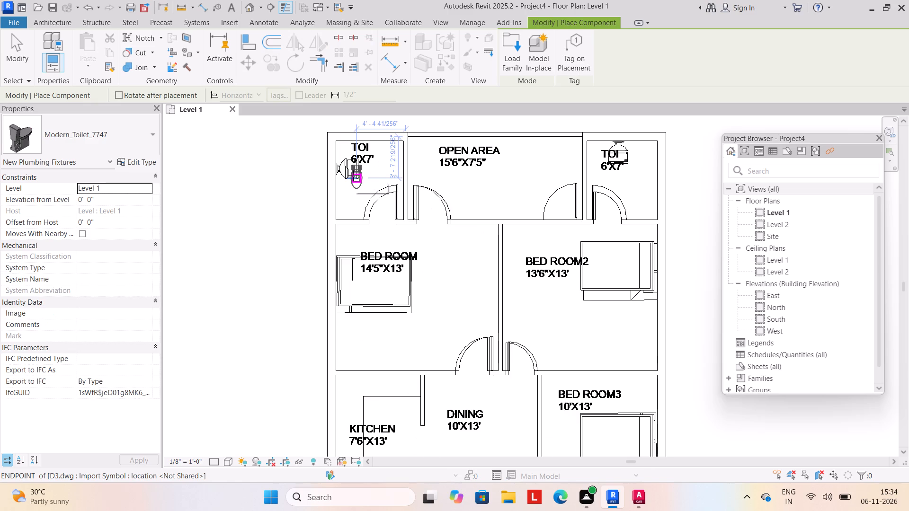
pyautogui.press('space')
pyautogui.press('space')
pyautogui.press('space')
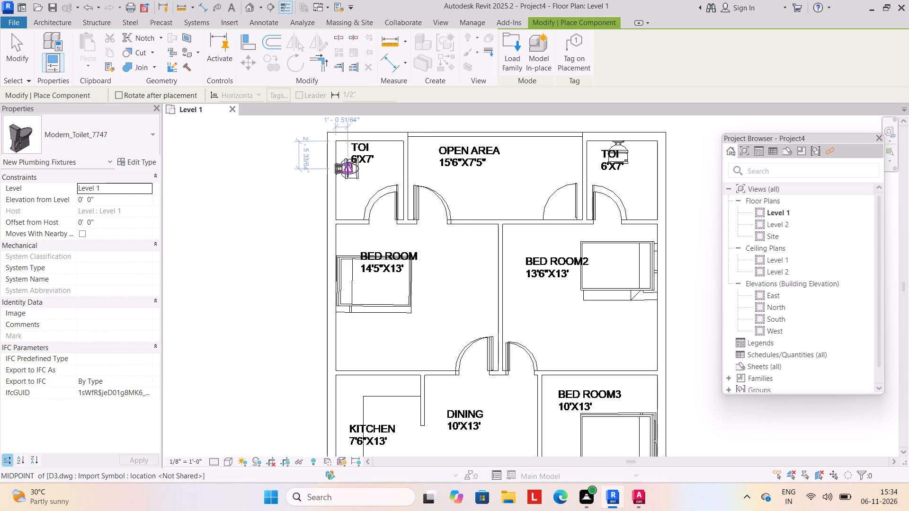
pyautogui.scroll(3, 351, 156)
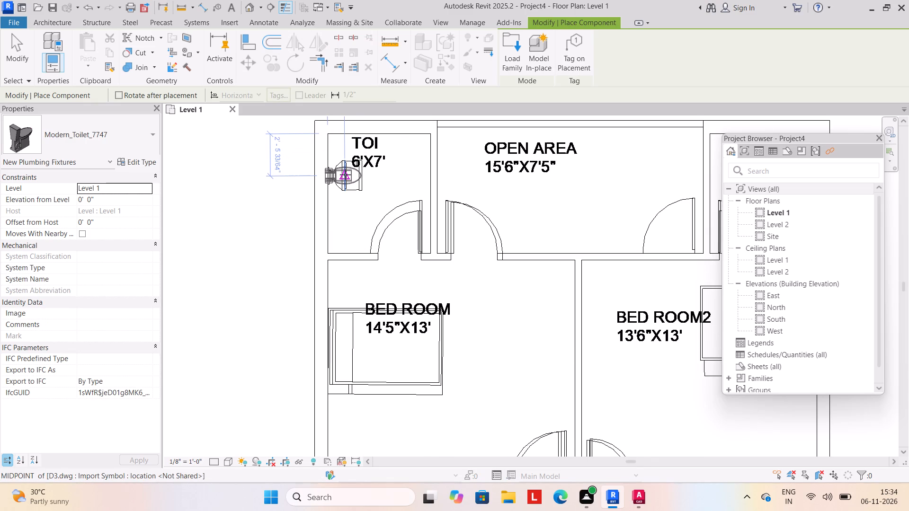
pyautogui.click(347, 175)
# Place a rotated Modern_Toilet_7747 on the linked plan's toilet symbol in the 6'x7' toilet above Bed Room2.
pyautogui.scroll(-2, 411, 234)
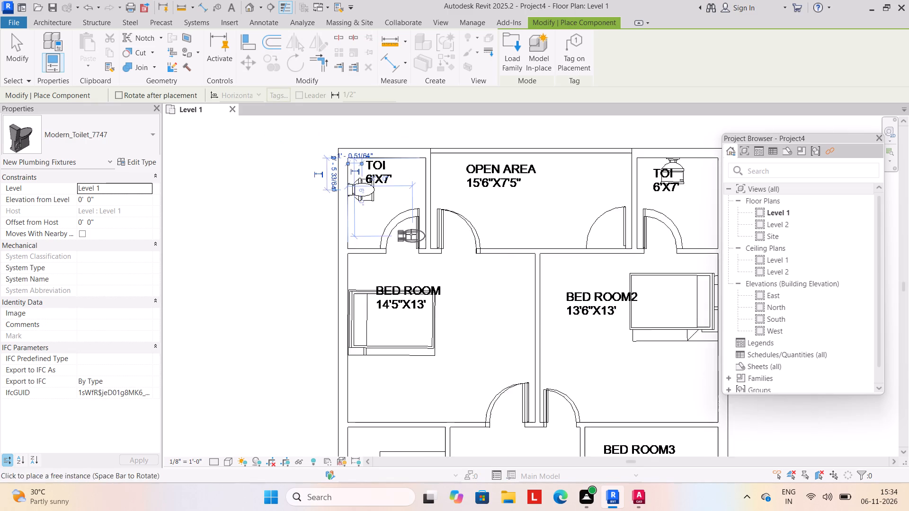
pyautogui.scroll(-1, 411, 234)
pyautogui.moveTo(411, 234); pyautogui.dragTo(283, 204, button='middle')
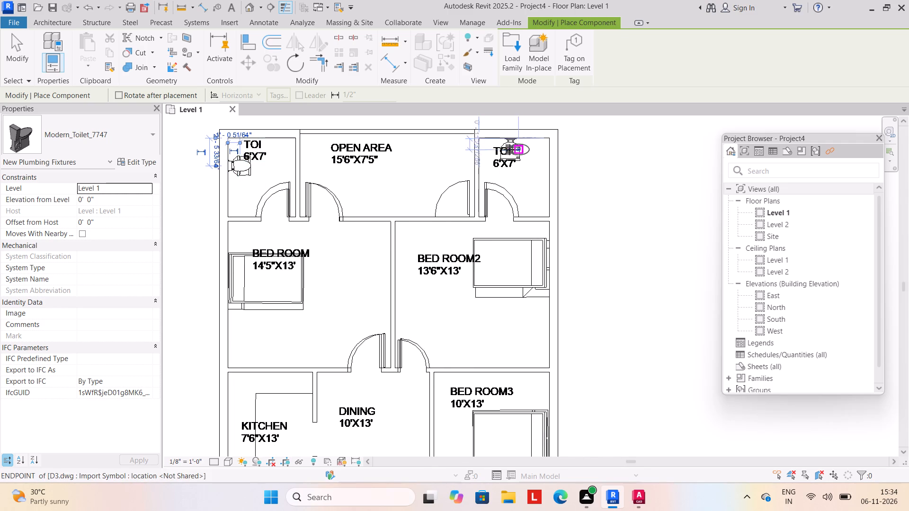
pyautogui.press('space')
pyautogui.press('space')
pyautogui.press('space')
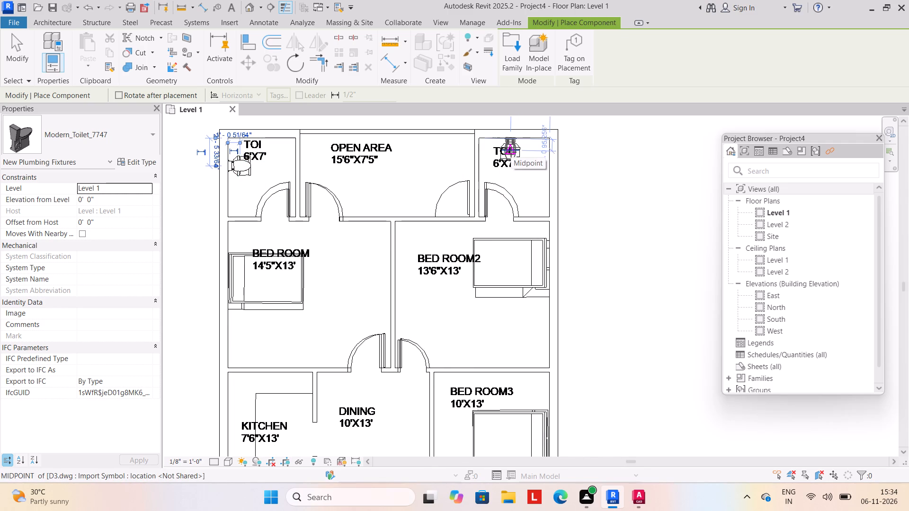
pyautogui.click(511, 152)
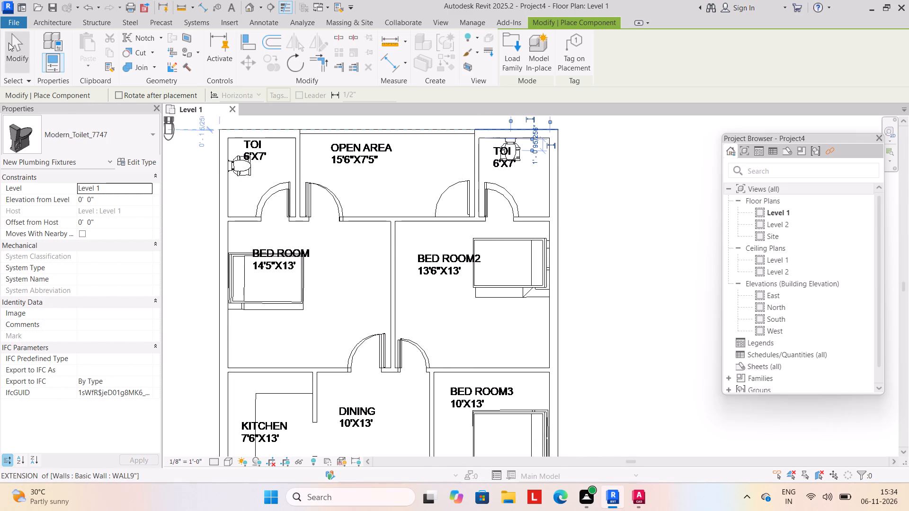
pyautogui.click(10, 44)
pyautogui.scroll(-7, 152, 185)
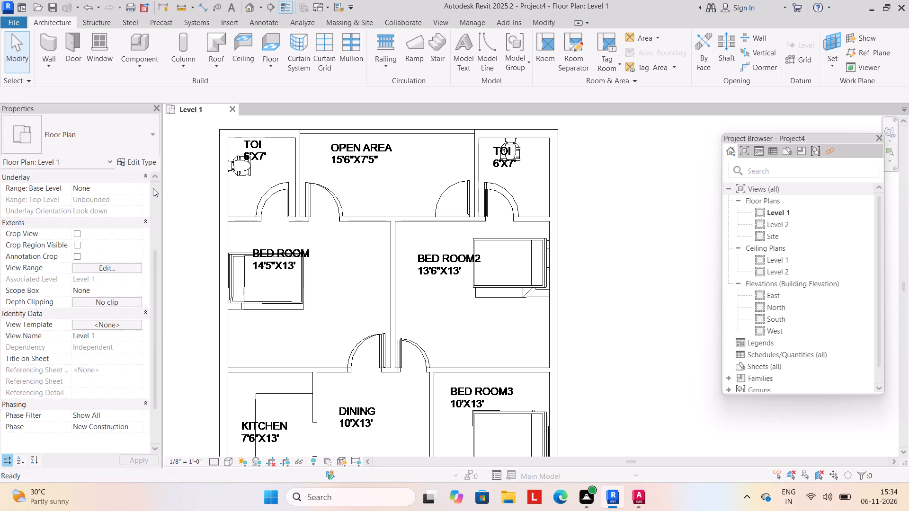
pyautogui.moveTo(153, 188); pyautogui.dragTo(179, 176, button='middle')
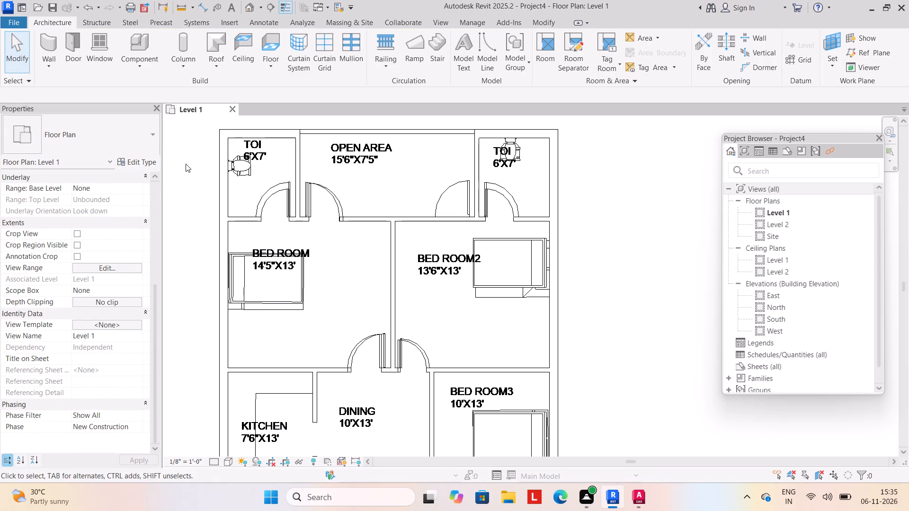
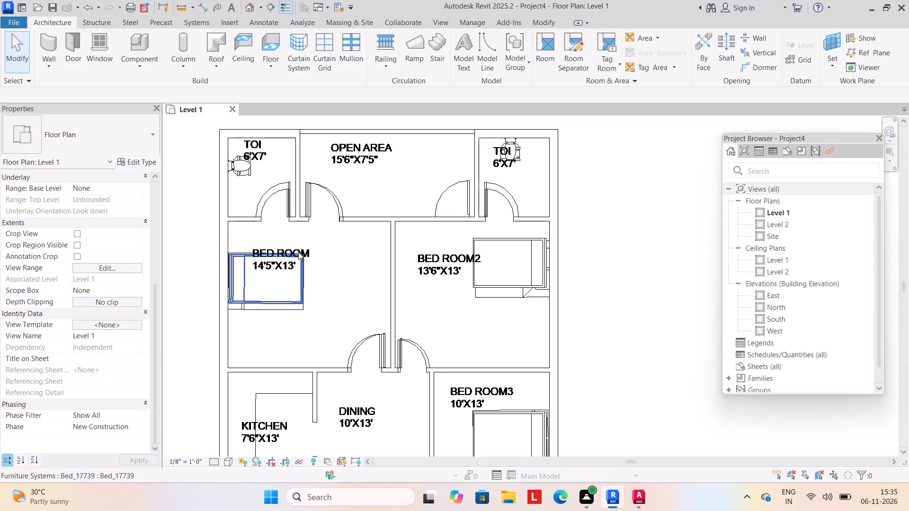
# Place a Single-Flush 36" x 84" door on the plan's door symbol in the wall between Open Area and Bed Room2.
pyautogui.scroll(-2, 301, 252)
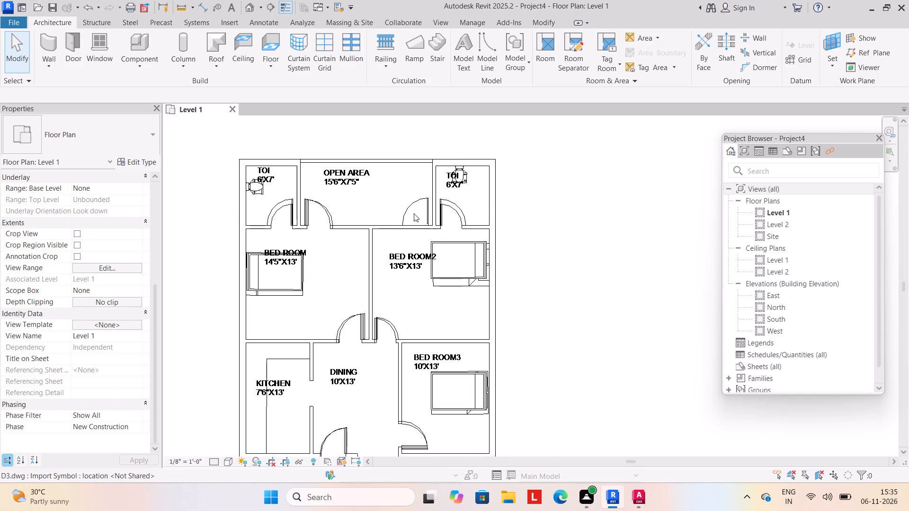
pyautogui.moveTo(389, 215); pyautogui.dragTo(374, 203, button='middle')
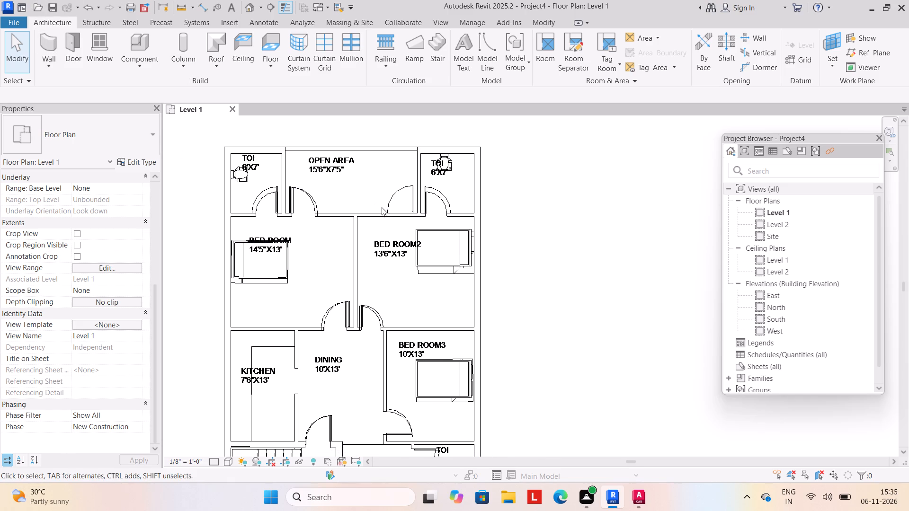
pyautogui.click(68, 37)
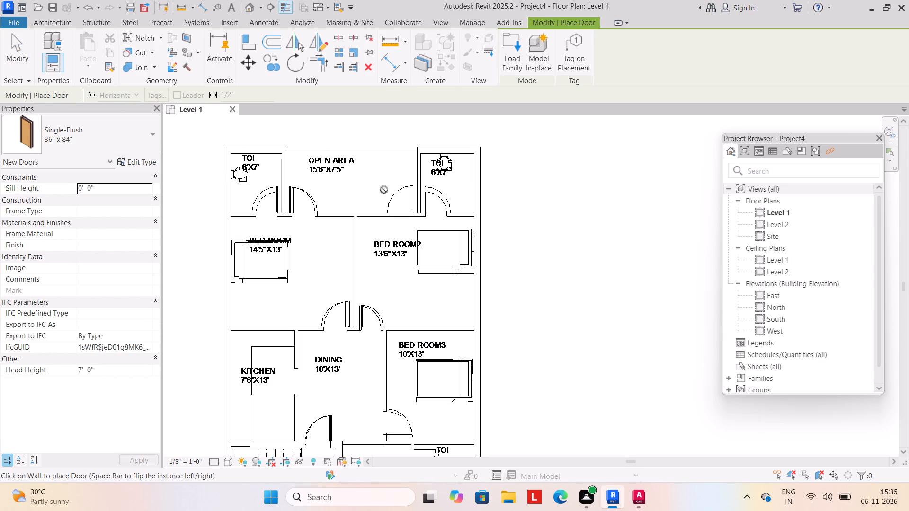
pyautogui.click(399, 210)
pyautogui.click(16, 55)
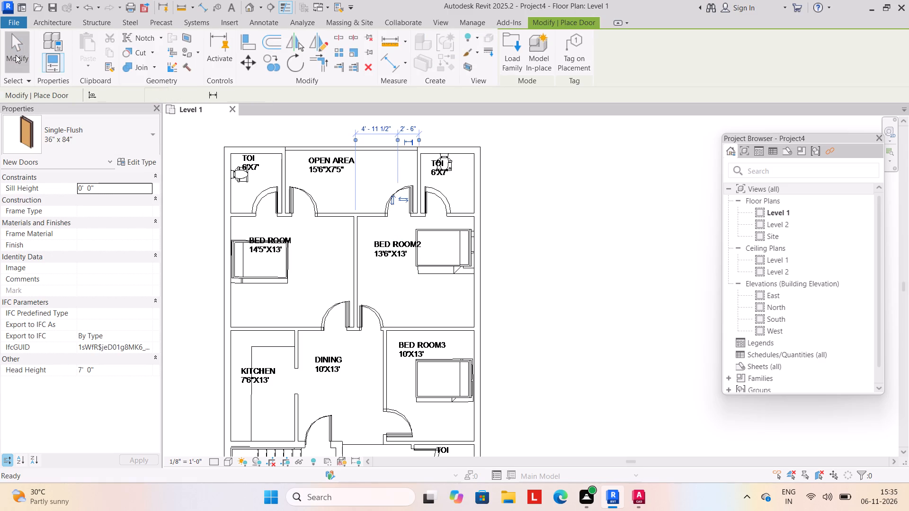
# Copy the Modern_Toilet_7747 from the toilet above Bed Room onto the toilet symbol in the 7'x4' toilet beside Living.
pyautogui.scroll(-3, 369, 340)
pyautogui.moveTo(369, 341); pyautogui.dragTo(383, 301, button='middle')
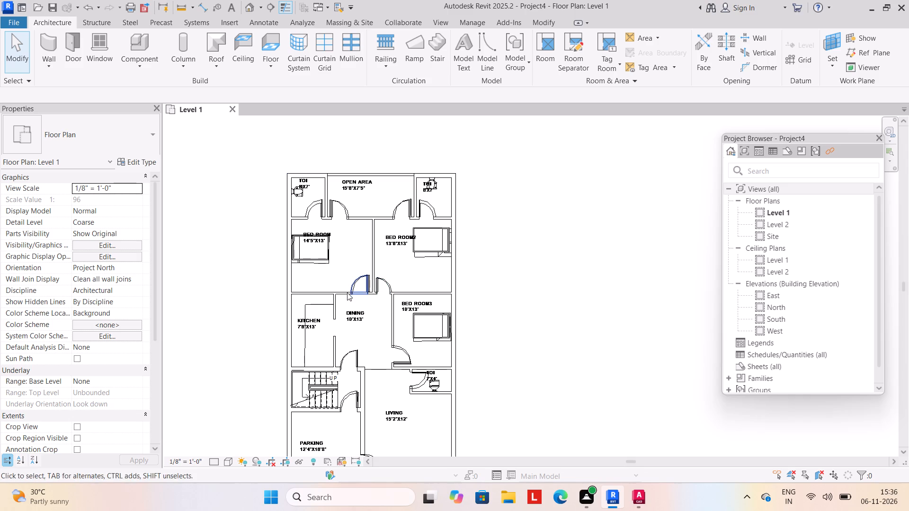
pyautogui.scroll(-2, 347, 292)
pyautogui.moveTo(356, 275); pyautogui.dragTo(357, 270, button='middle')
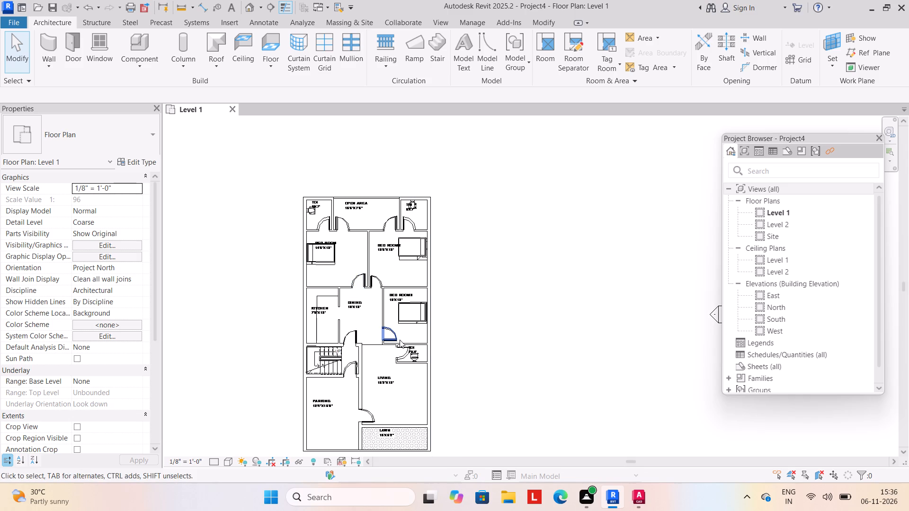
pyautogui.scroll(3, 400, 339)
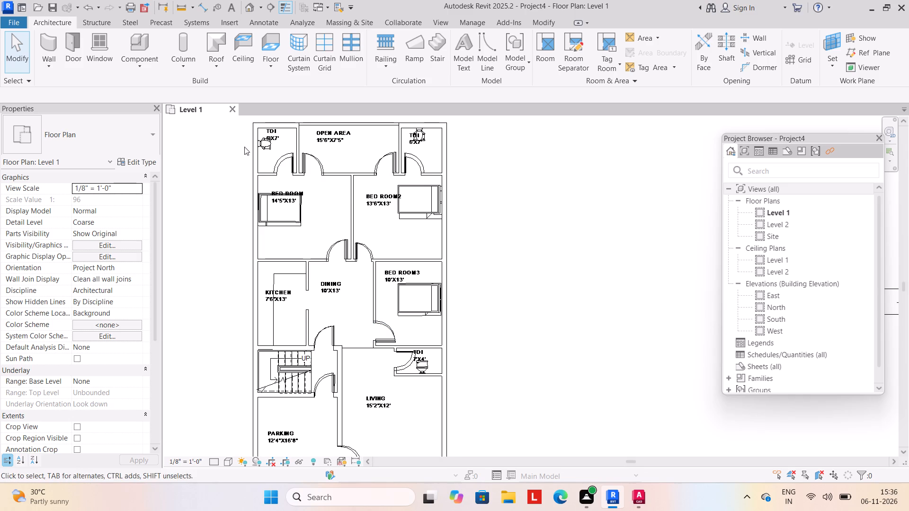
pyautogui.click(266, 146)
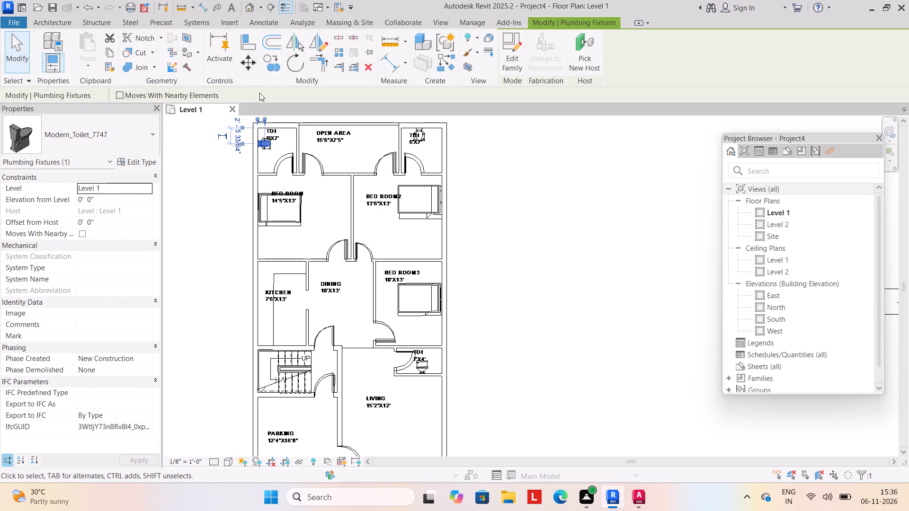
pyautogui.click(273, 67)
pyautogui.click(266, 144)
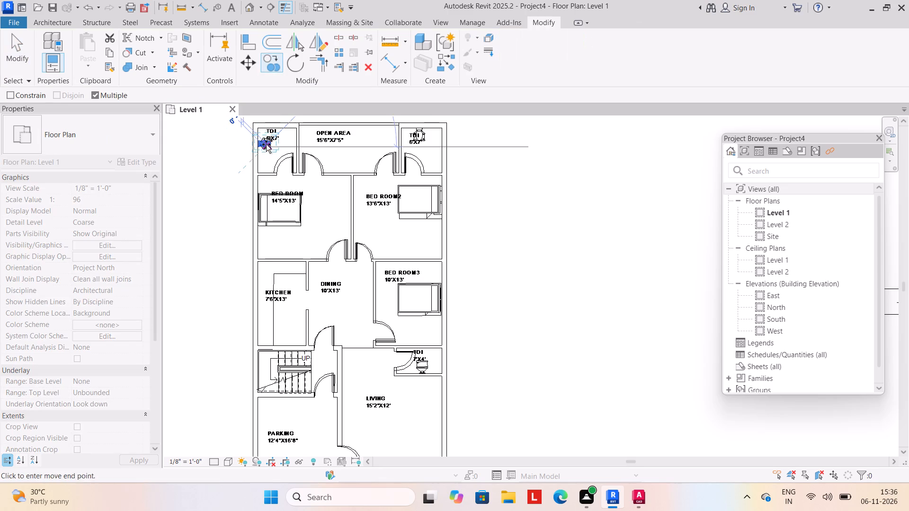
pyautogui.click(424, 365)
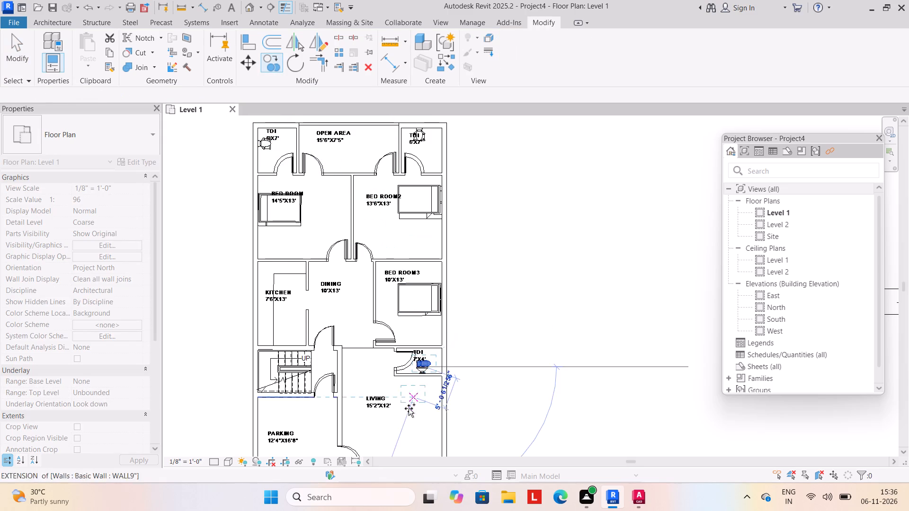
pyautogui.click(18, 51)
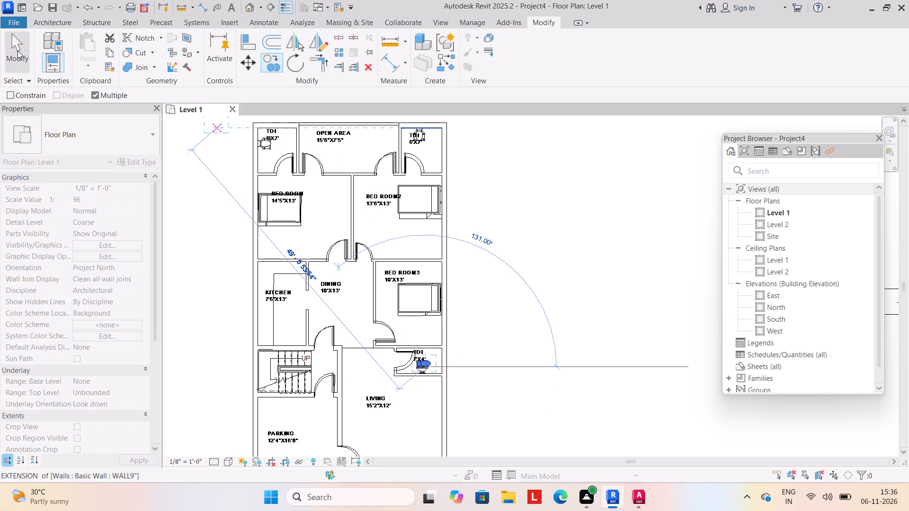
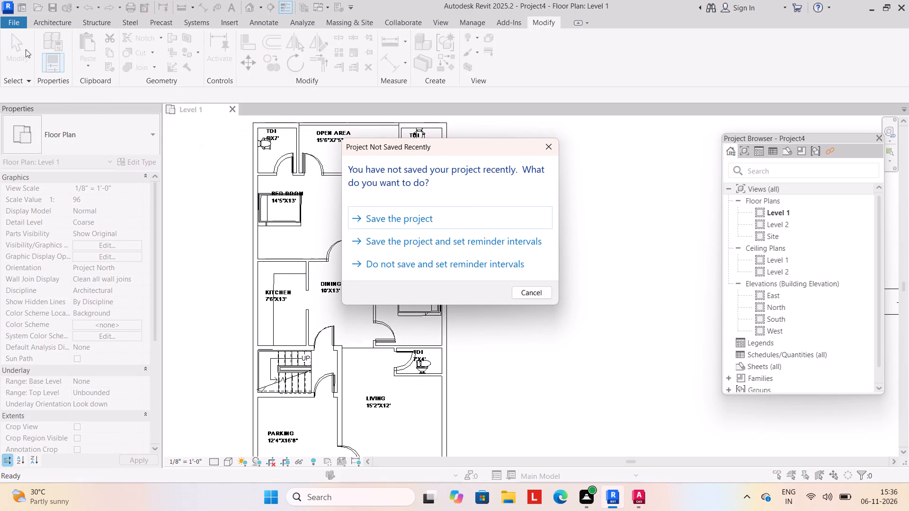
# Rotate the copied toilet in the 7'x4' toilet beside Living by 90° and nudge it onto the plan's toilet symbol.
pyautogui.click(548, 148)
pyautogui.click(429, 363)
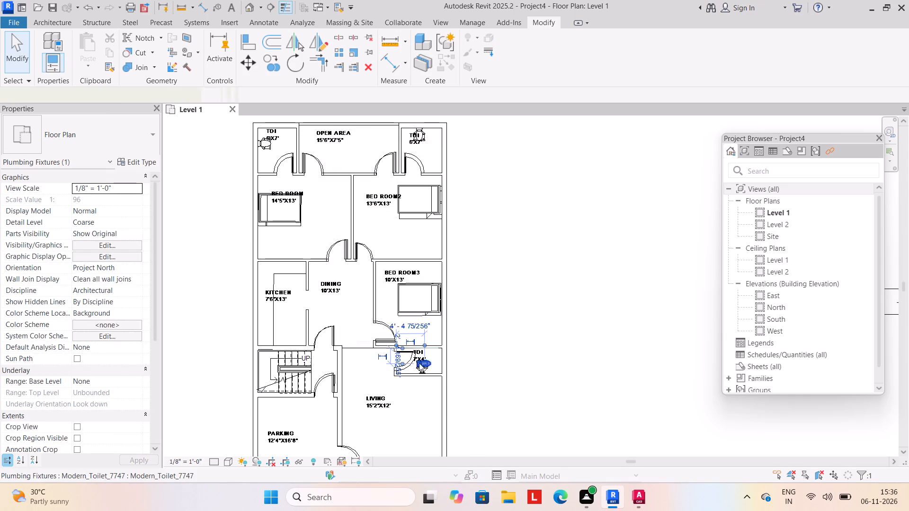
pyautogui.scroll(6, 419, 364)
pyautogui.press('space')
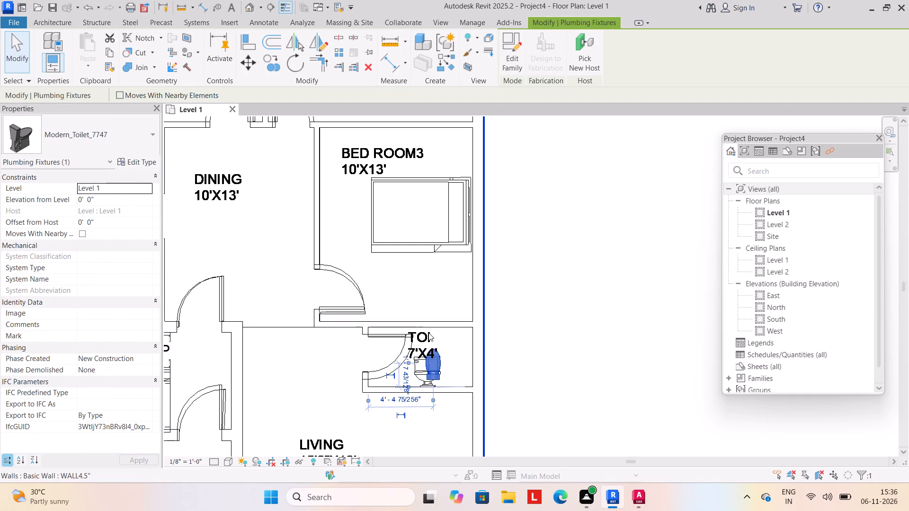
pyautogui.press('Down')
pyautogui.press('Down')
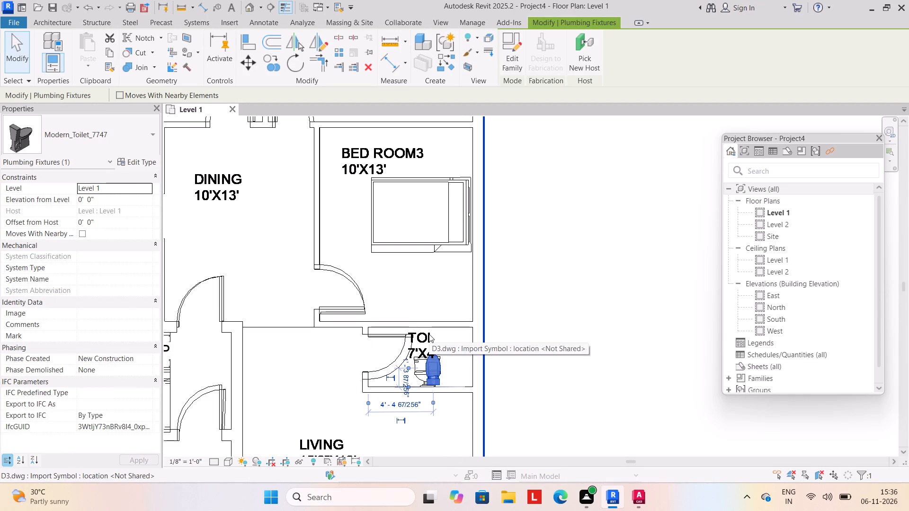
pyautogui.press('Left')
pyautogui.press('Left')
pyautogui.press('Down')
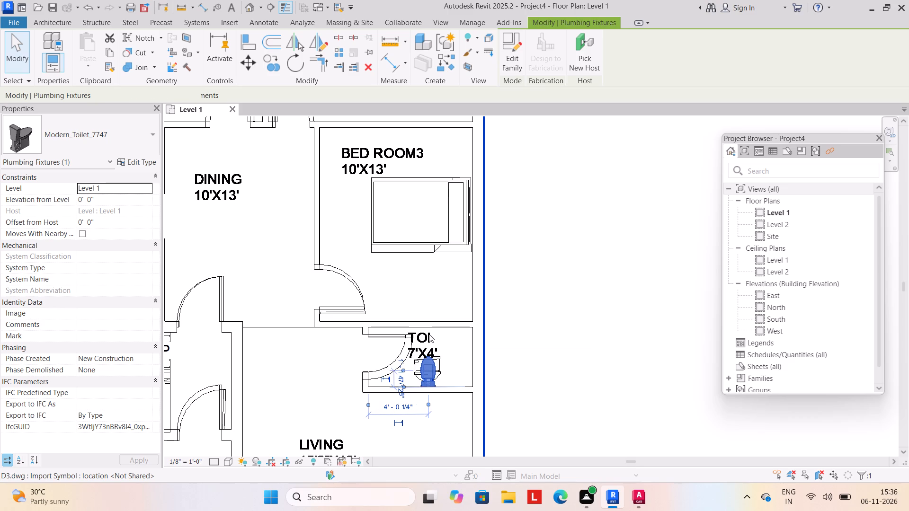
pyautogui.click(579, 300)
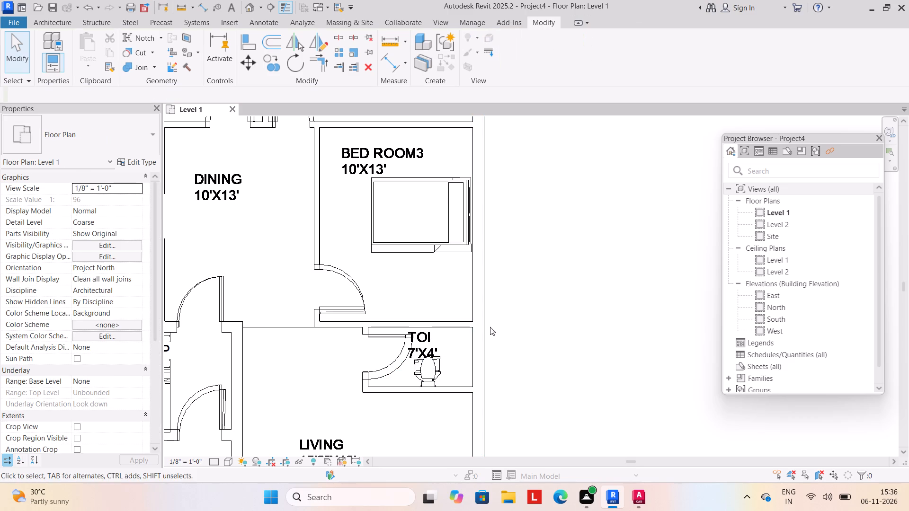
pyautogui.scroll(-3, 488, 330)
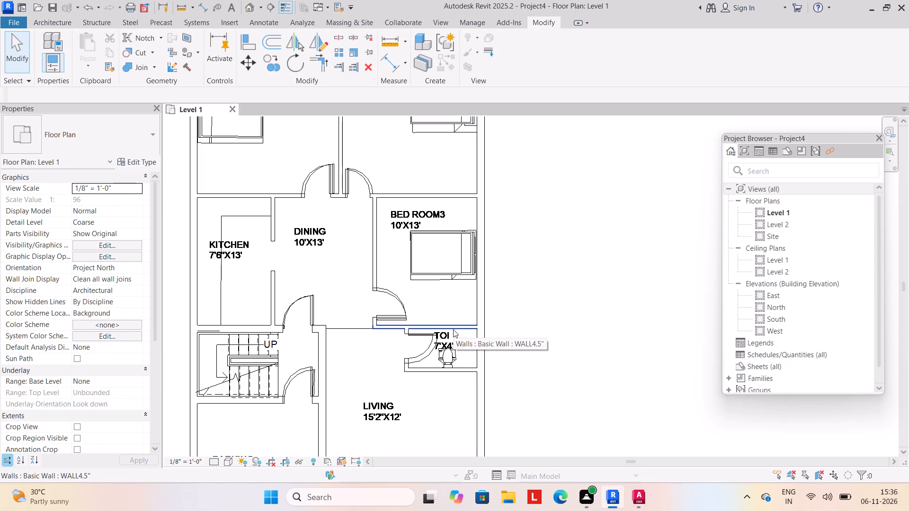
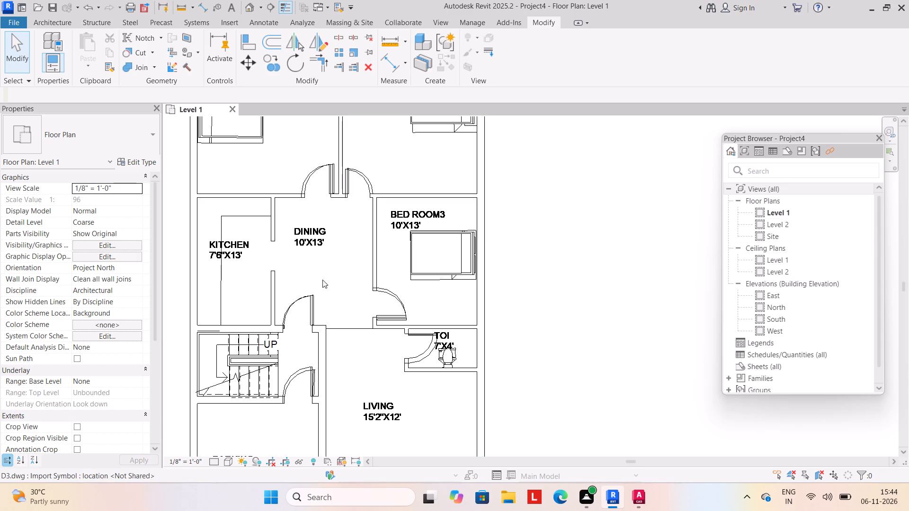
# Place a Fixed 16" x 24" window in the outer wall of each of the three toilets.
pyautogui.scroll(-3, 335, 272)
pyautogui.moveTo(336, 272); pyautogui.dragTo(362, 253, button='middle')
pyautogui.scroll(-4, 360, 253)
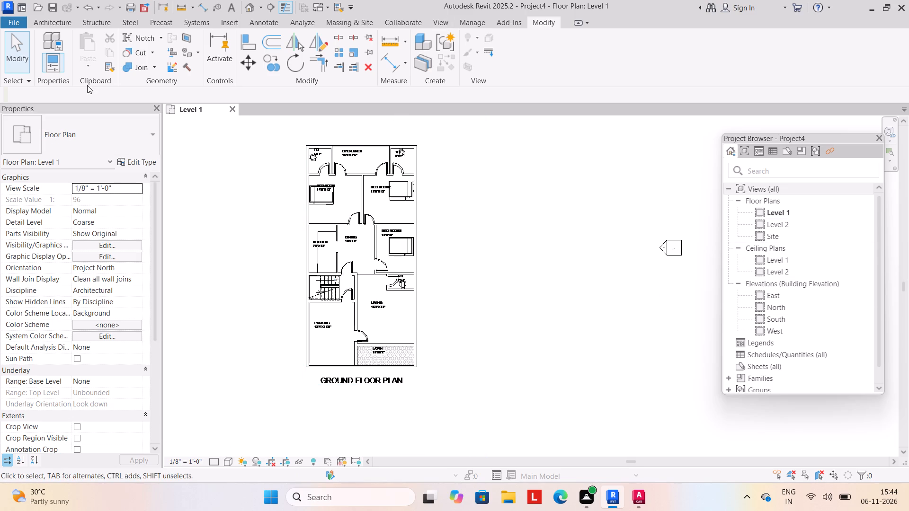
pyautogui.click(69, 22)
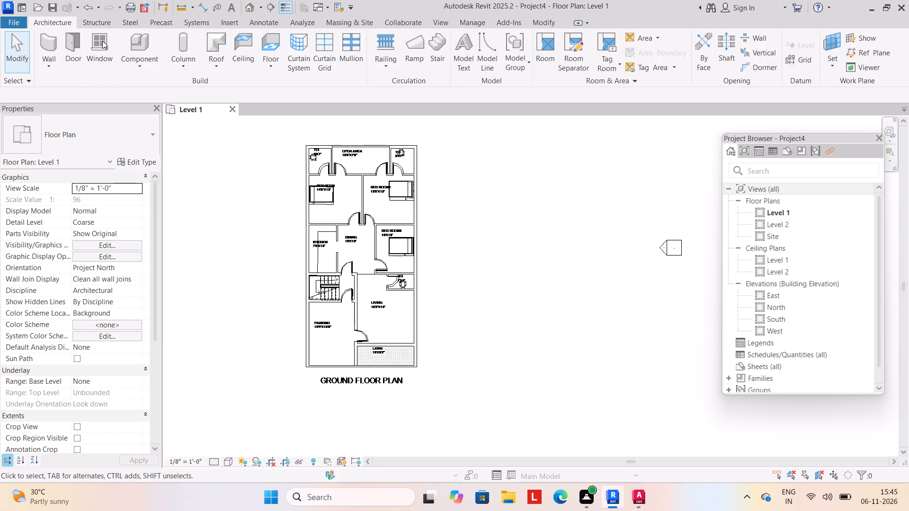
pyautogui.click(102, 41)
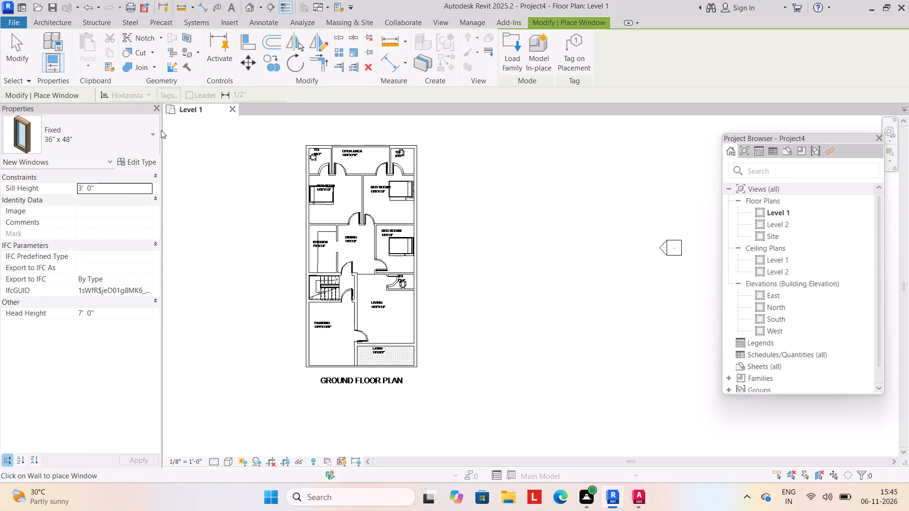
pyautogui.click(152, 141)
pyautogui.click(90, 181)
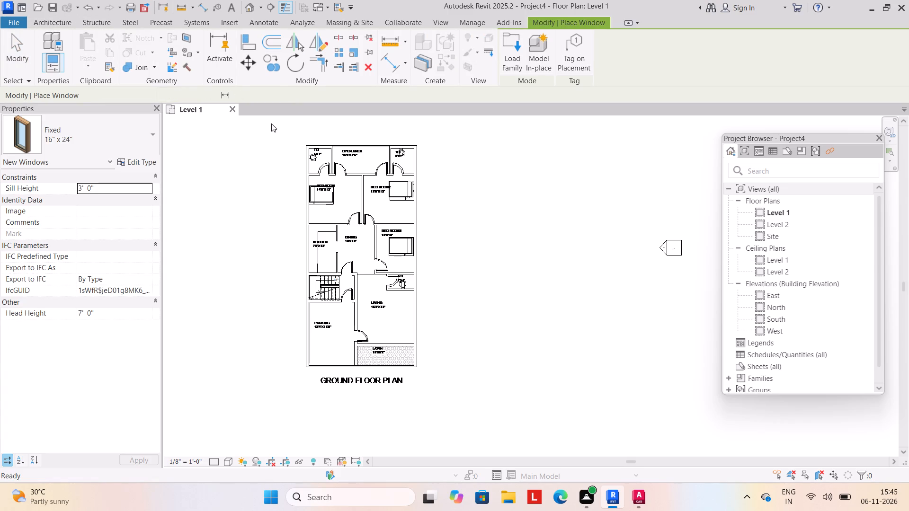
pyautogui.click(307, 155)
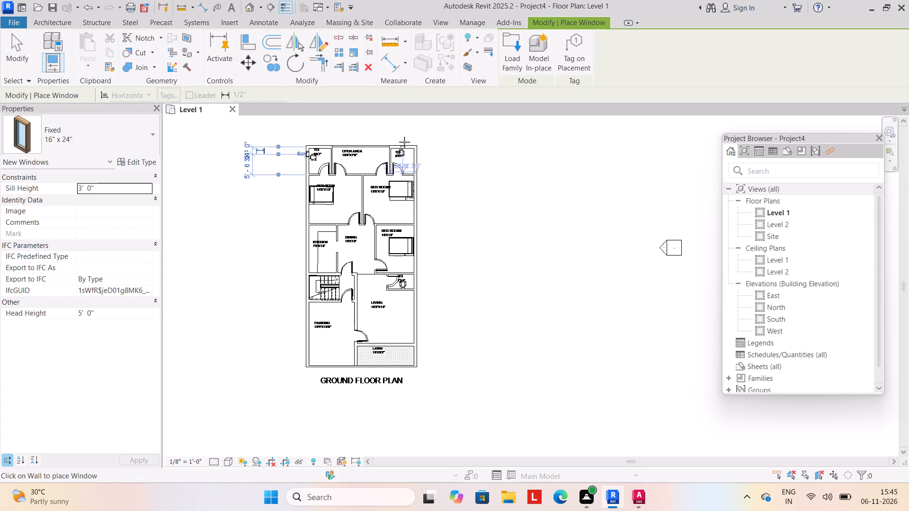
pyautogui.click(402, 142)
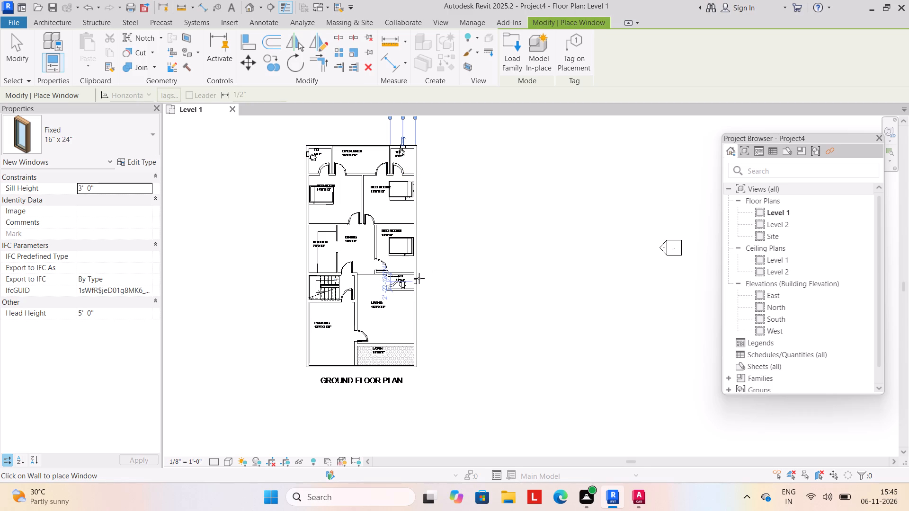
pyautogui.click(419, 281)
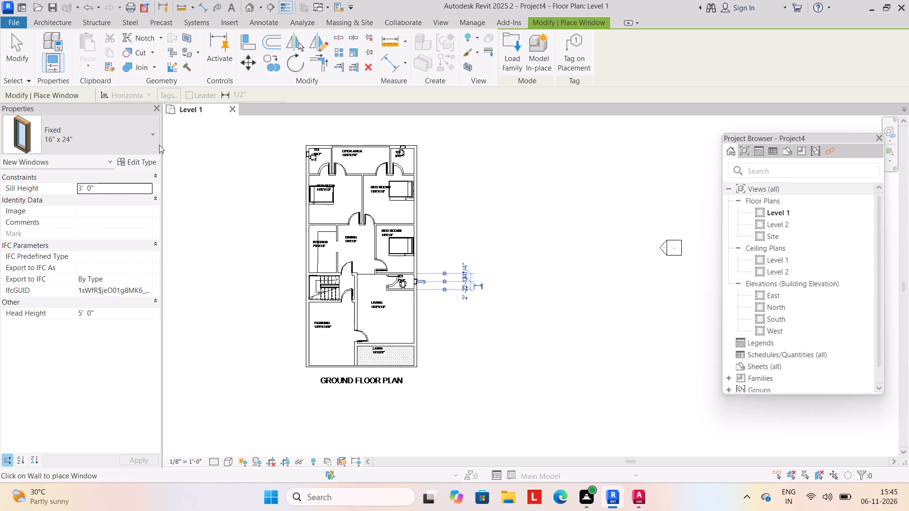
# Place Window-Casement-Double 34" x 36" windows in the outer walls of the three bedrooms, kitchen, living room and staircase.
pyautogui.click(159, 145)
pyautogui.click(90, 297)
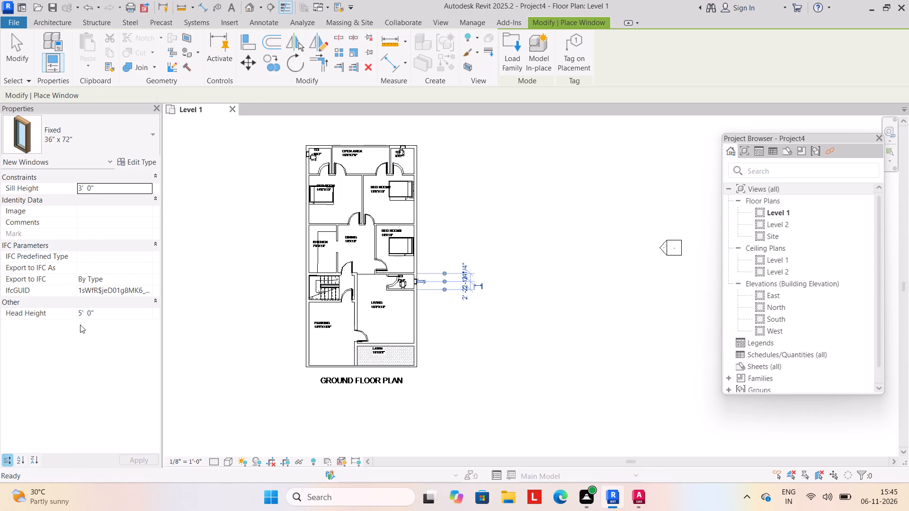
pyautogui.click(148, 135)
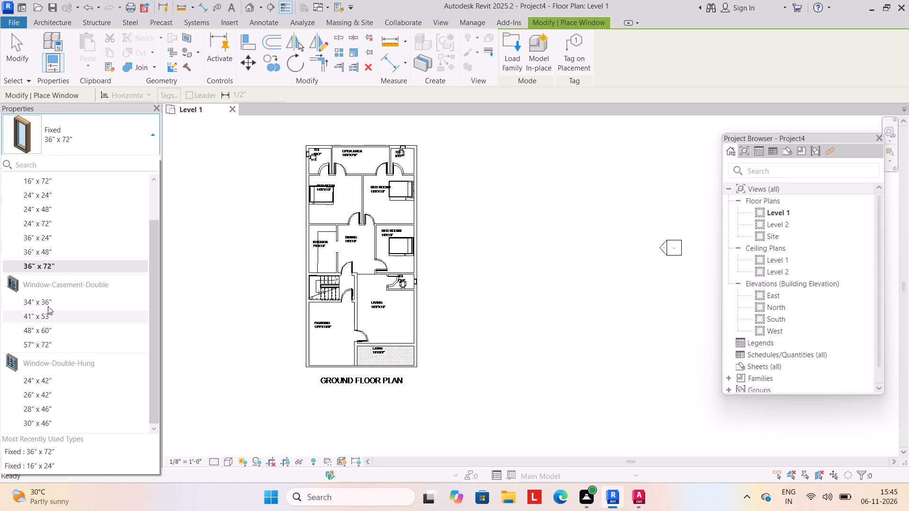
pyautogui.moveTo(48, 298); pyautogui.dragTo(56, 296)
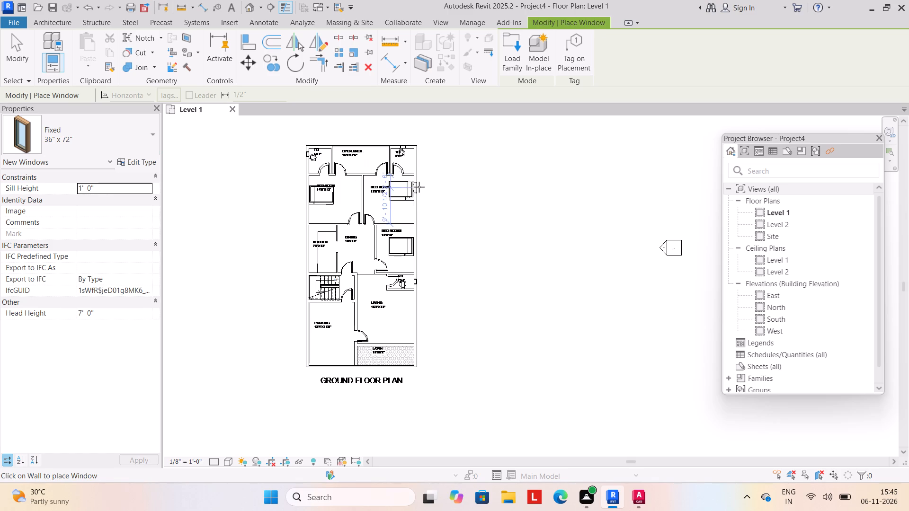
pyautogui.moveTo(154, 133); pyautogui.dragTo(163, 134)
pyautogui.click(151, 135)
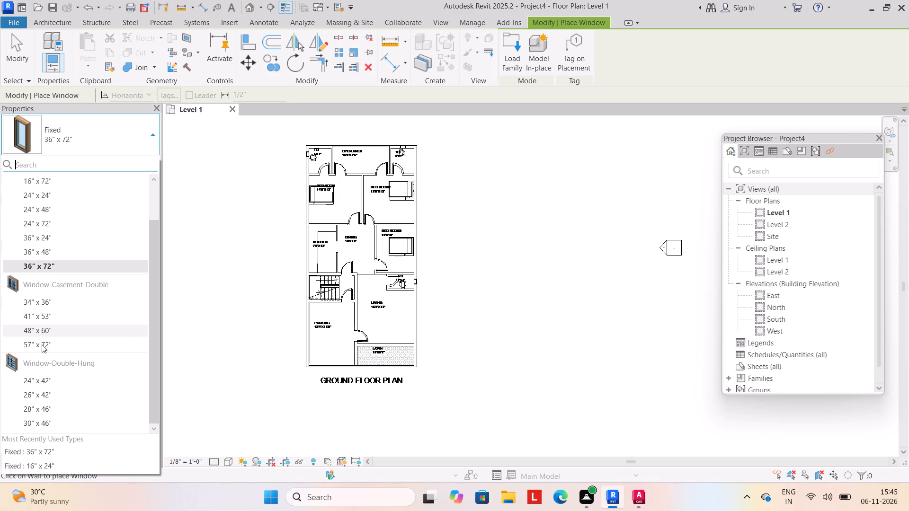
pyautogui.click(45, 307)
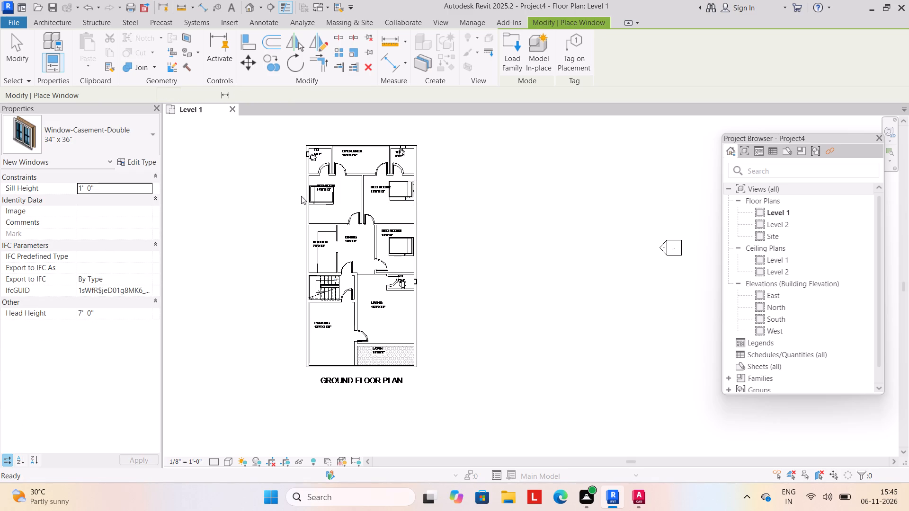
pyautogui.click(418, 192)
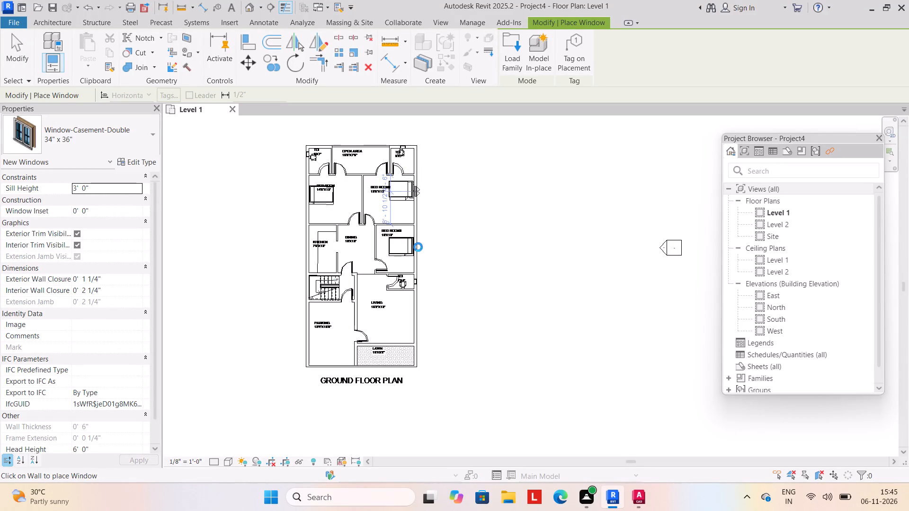
pyautogui.click(420, 251)
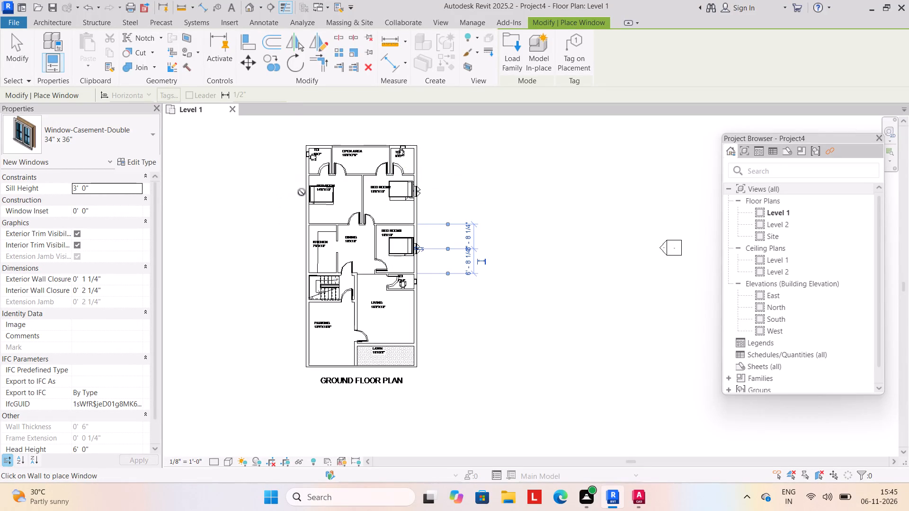
pyautogui.click(305, 191)
pyautogui.click(304, 253)
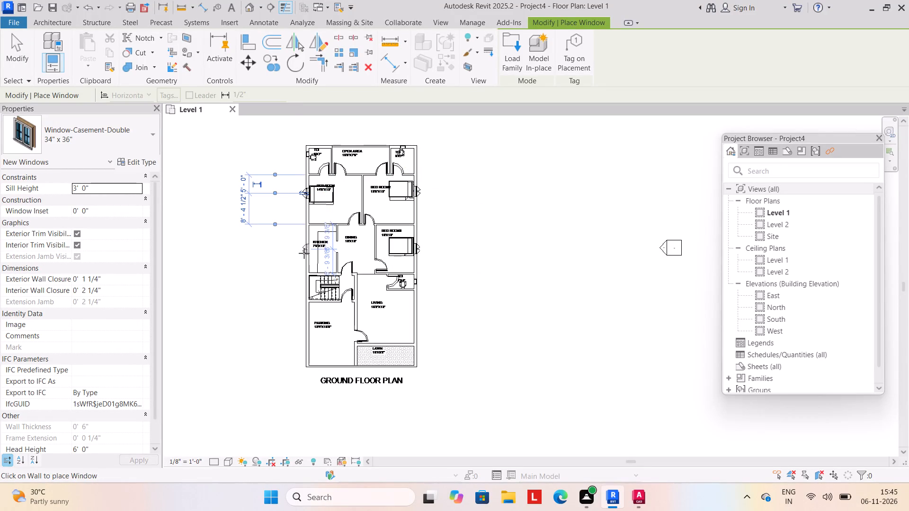
pyautogui.click(418, 313)
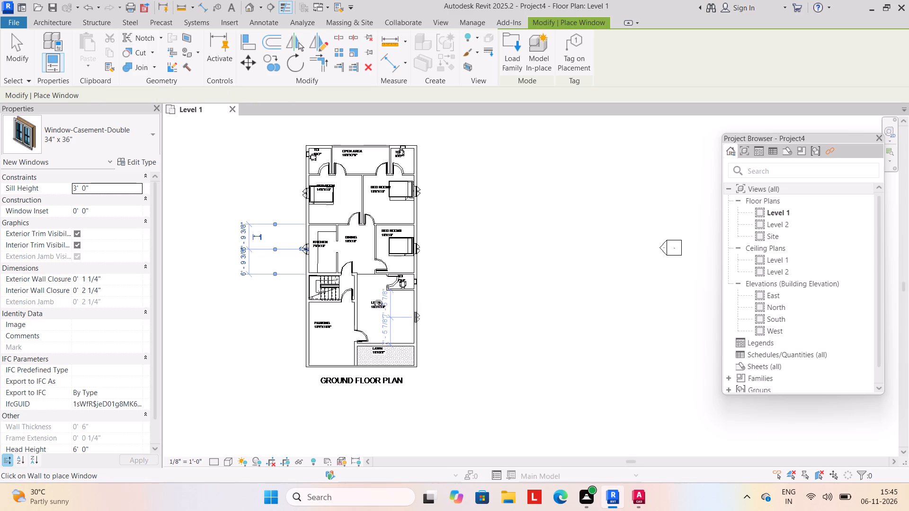
pyautogui.click(305, 285)
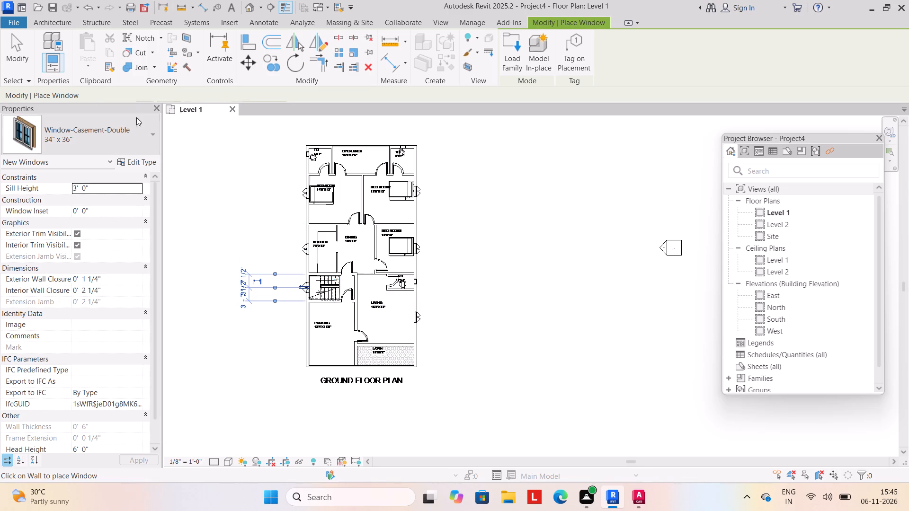
pyautogui.click(19, 50)
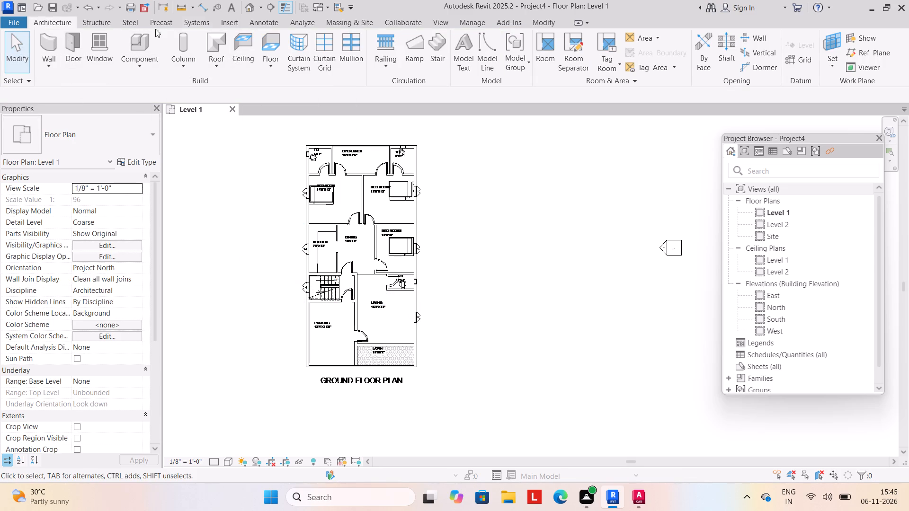
# Check the building with its windows in the default 3D view, then return to the Level 1 plan.
pyautogui.click(259, 6)
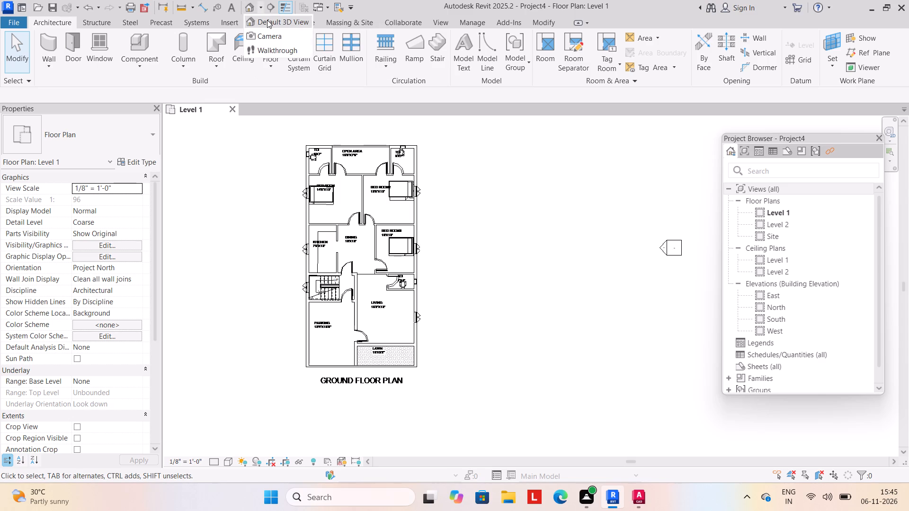
pyautogui.click(268, 20)
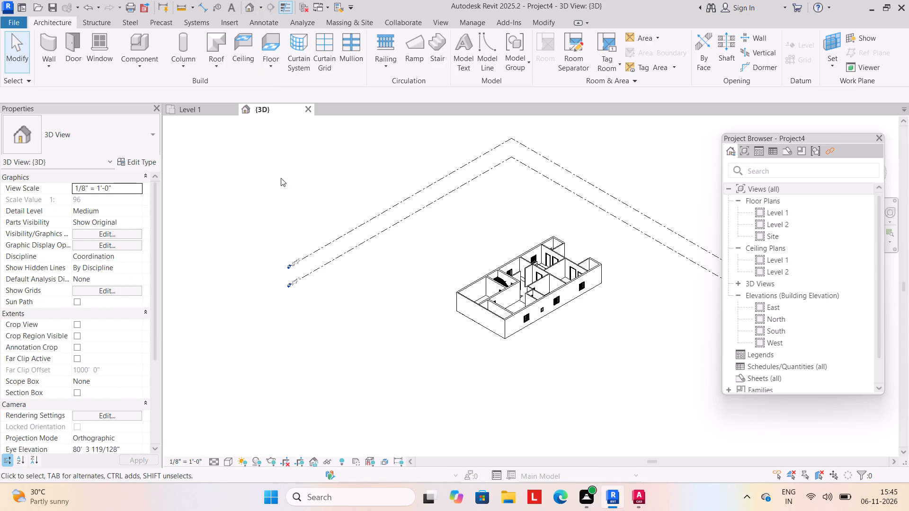
pyautogui.click(194, 114)
# Draw a rectangular WALL4.5" boundary wall around the house, 60' by 100', with an unconnected height of 5'.
pyautogui.scroll(-1, 199, 232)
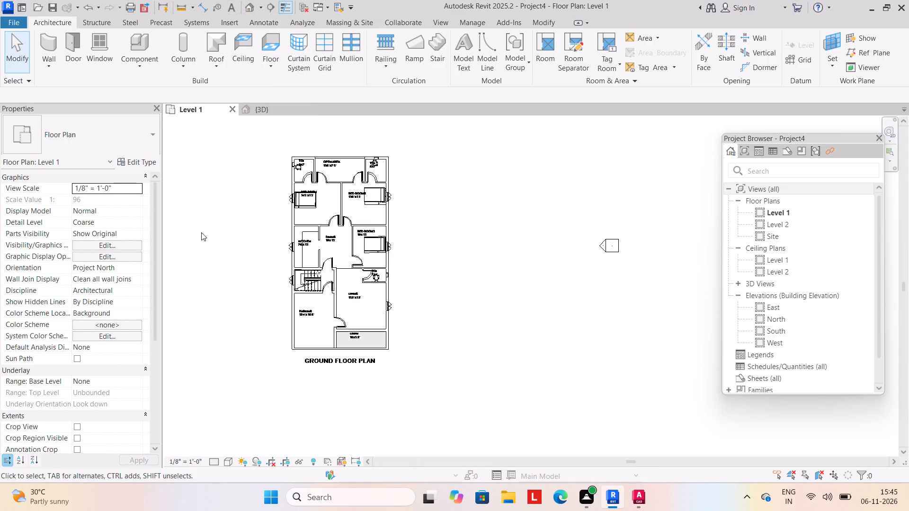
pyautogui.moveTo(201, 232); pyautogui.dragTo(229, 234, button='middle')
pyautogui.scroll(-3, 252, 270)
pyautogui.moveTo(258, 282); pyautogui.dragTo(262, 289, button='middle')
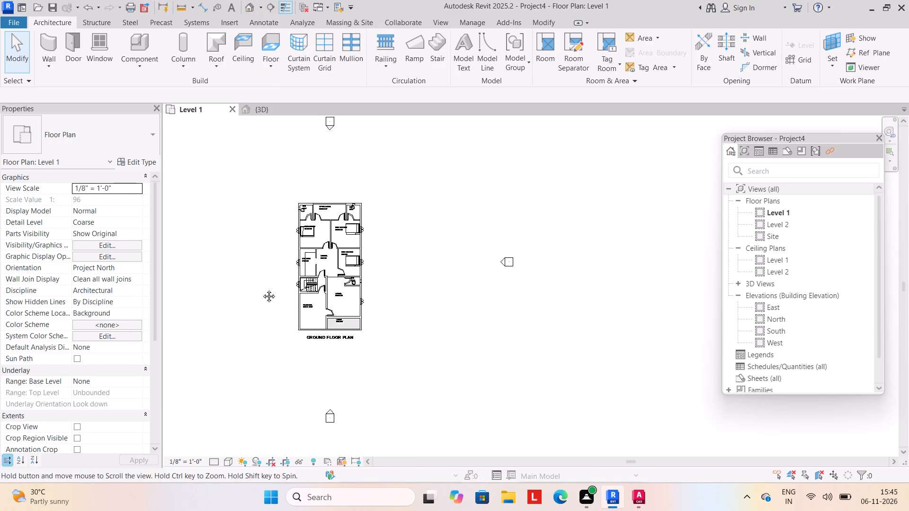
pyautogui.moveTo(262, 289); pyautogui.dragTo(262, 286, button='middle')
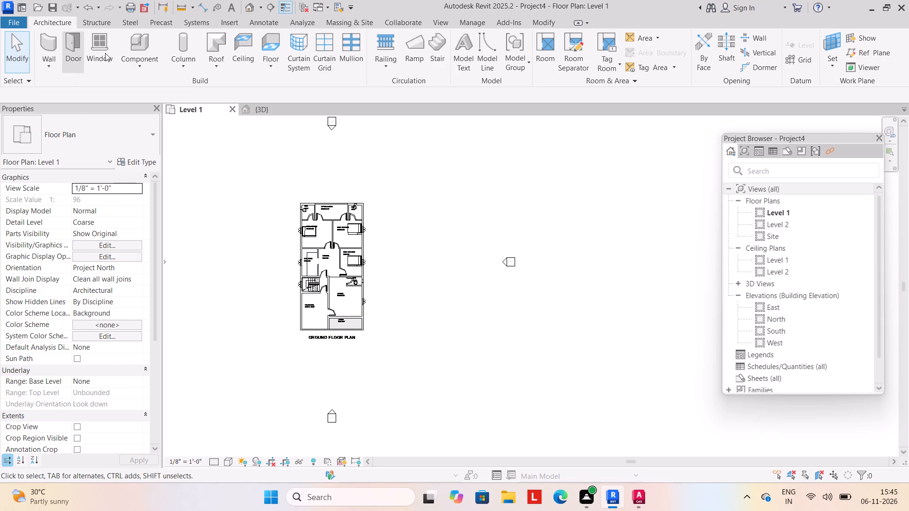
pyautogui.click(50, 62)
pyautogui.click(65, 80)
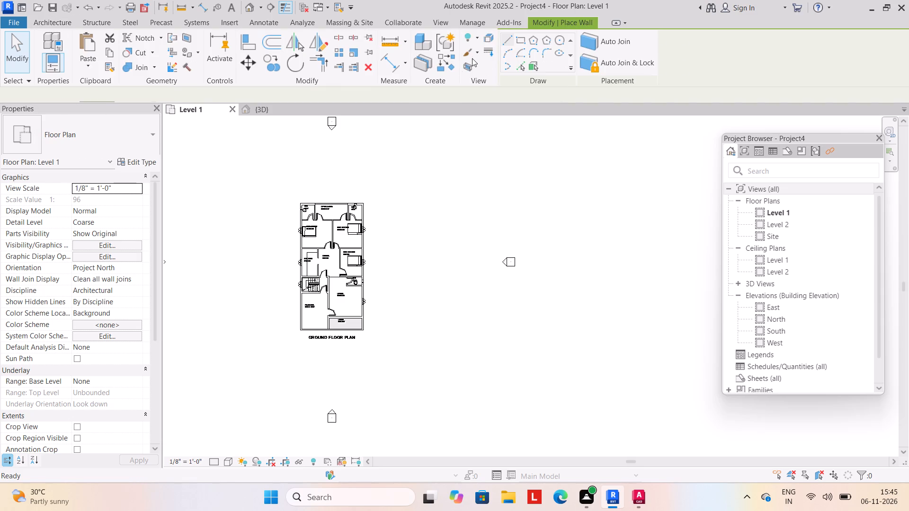
pyautogui.click(516, 42)
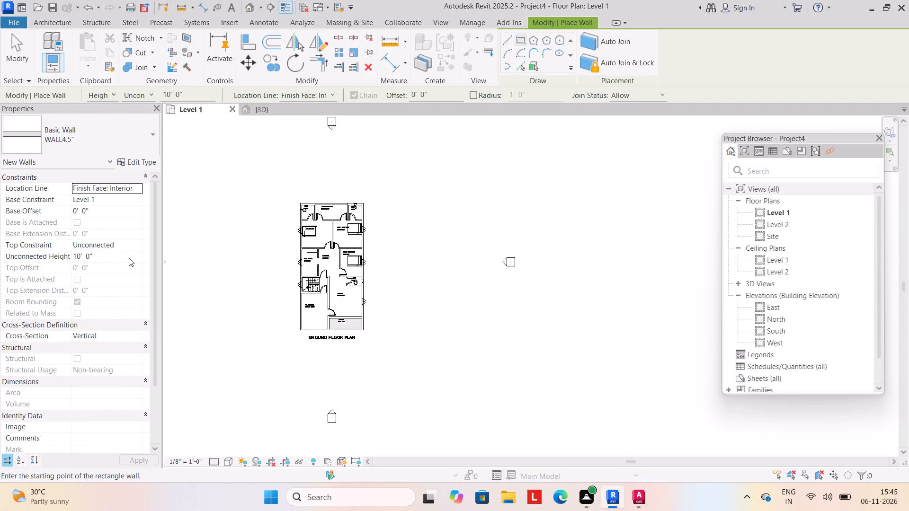
pyautogui.click(115, 254)
pyautogui.write("5'")
pyautogui.press('Return')
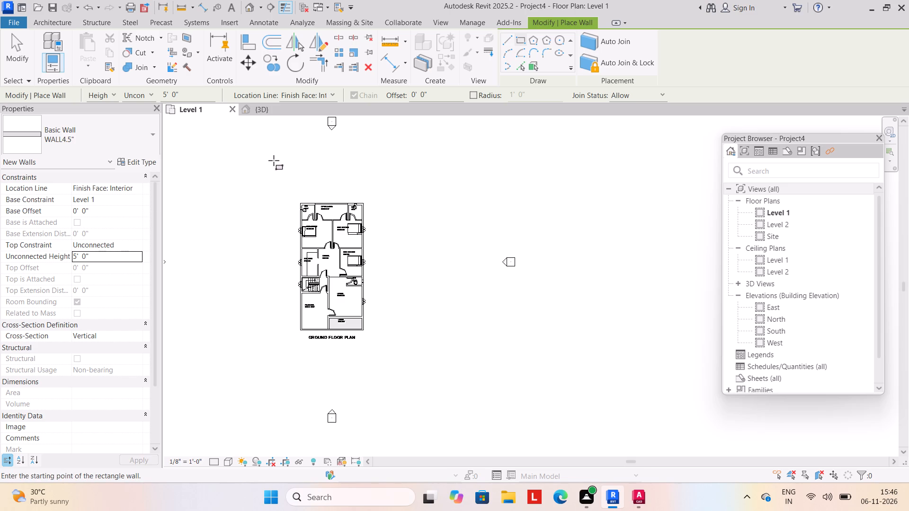
pyautogui.moveTo(274, 160); pyautogui.dragTo(284, 173)
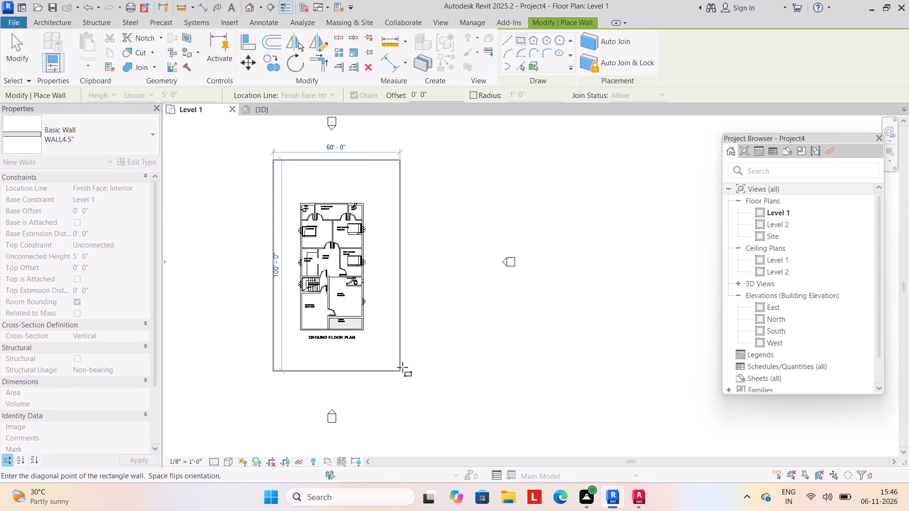
pyautogui.moveTo(402, 367); pyautogui.dragTo(403, 359)
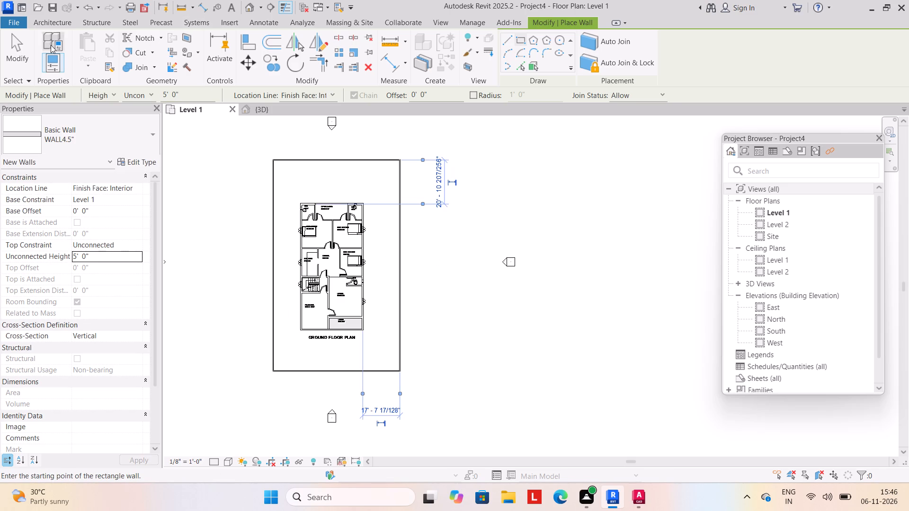
pyautogui.click(5, 57)
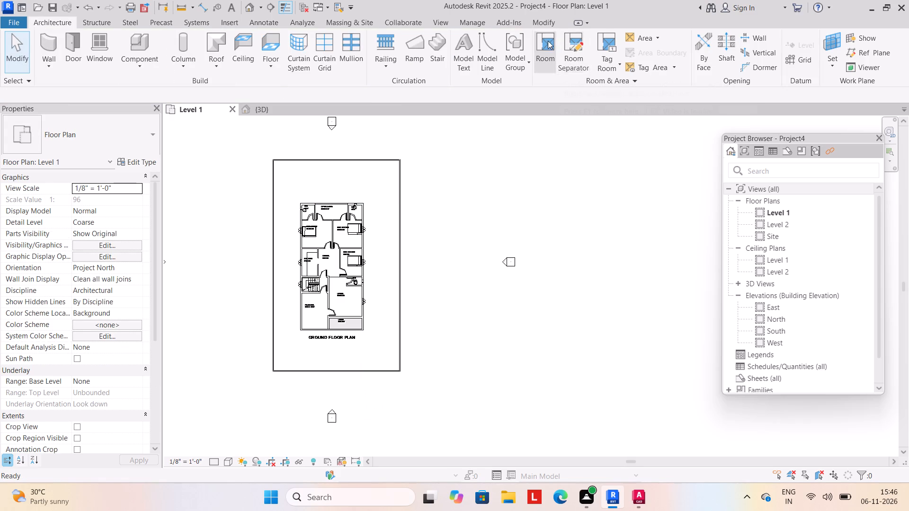
# Split the boundary wall below the ground floor plan title at two points to separate a middle segment.
pyautogui.click(542, 25)
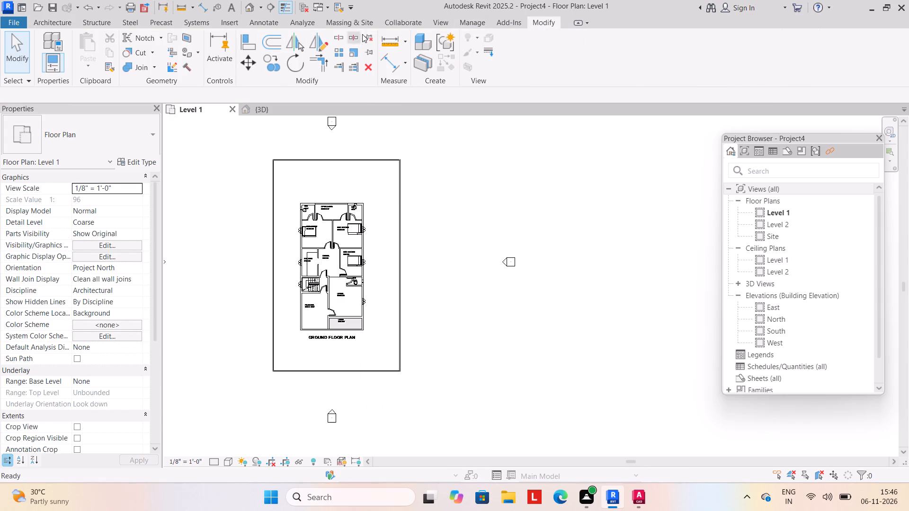
pyautogui.click(352, 36)
pyautogui.click(338, 39)
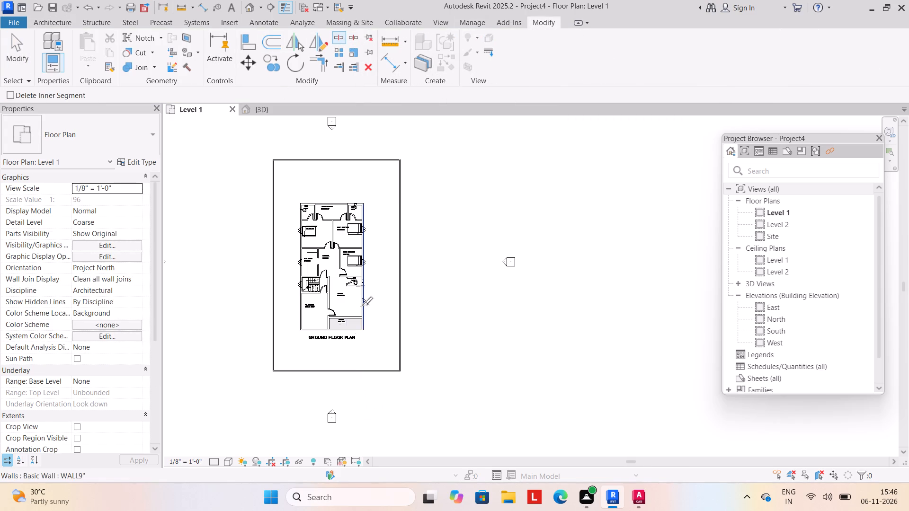
pyautogui.click(309, 370)
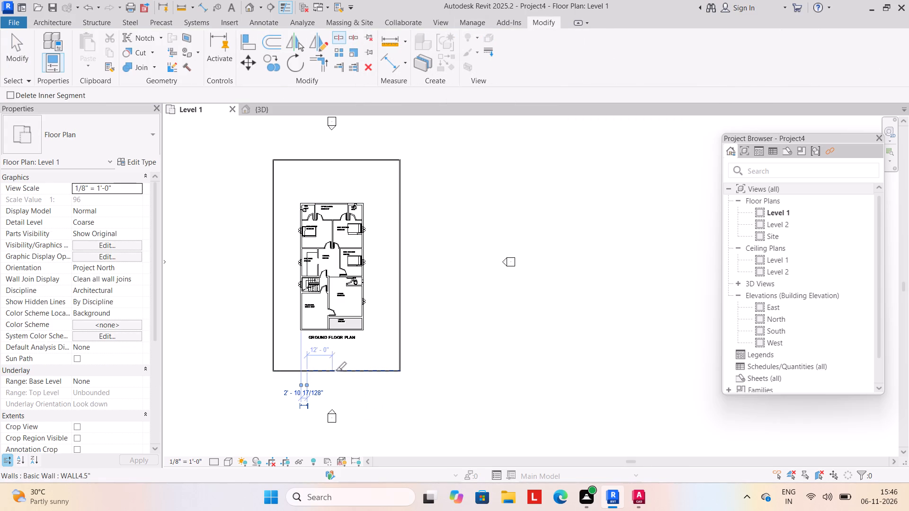
pyautogui.click(341, 372)
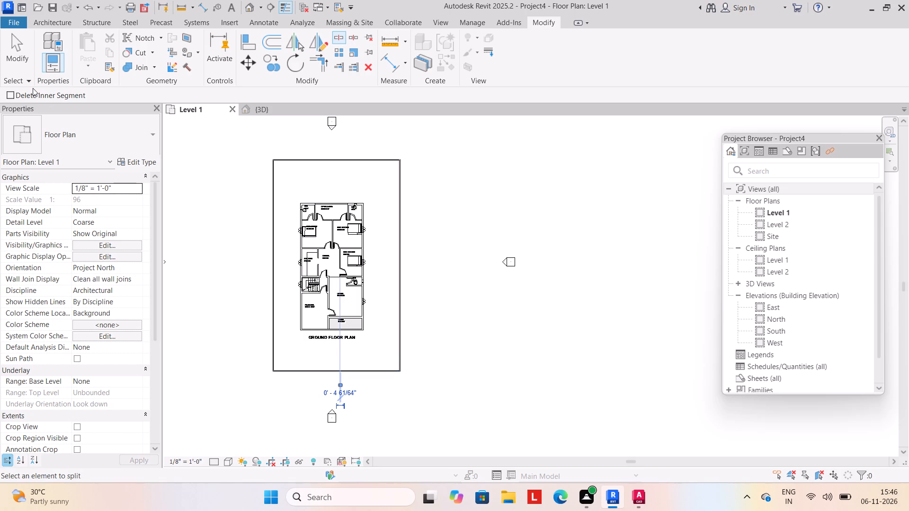
pyautogui.click(18, 58)
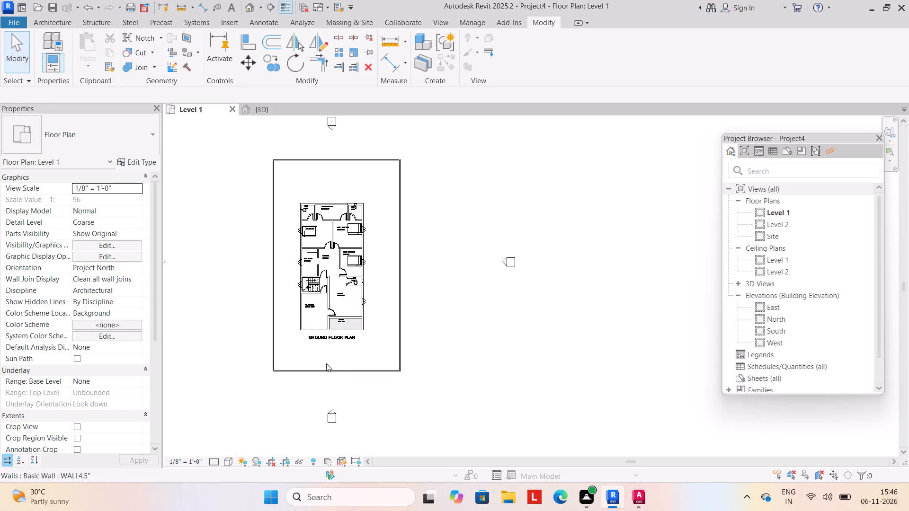
# Delete the middle segment of the boundary wall below the ground floor plan title to leave an entrance opening.
pyautogui.click(326, 368)
pyautogui.press('Delete')
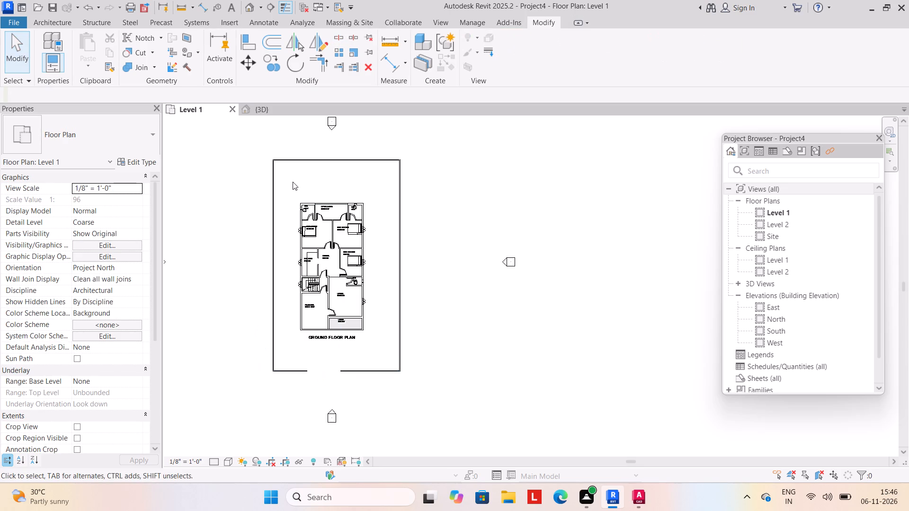
# Create a Generic - 12" architectural floor on Level 1 with a rectangular boundary between opposite outer corners of the boundary wall.
pyautogui.scroll(2, 277, 200)
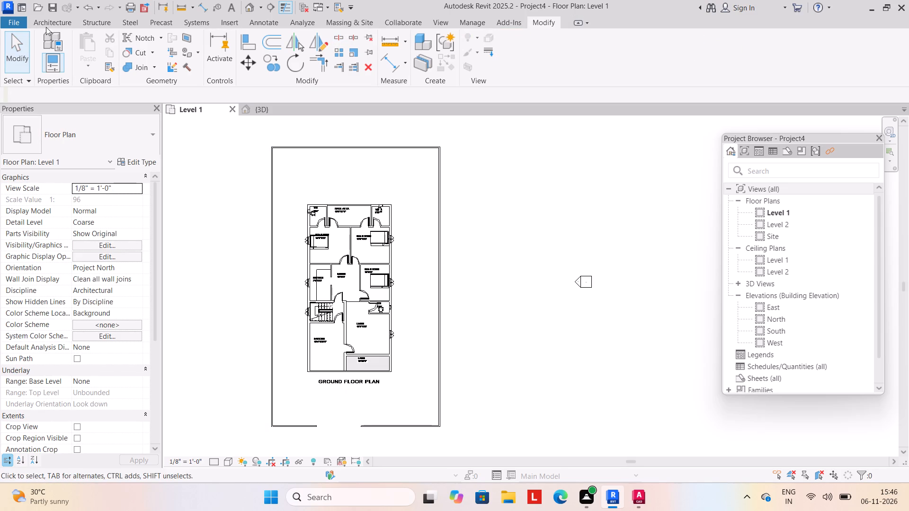
pyautogui.click(41, 22)
pyautogui.click(271, 64)
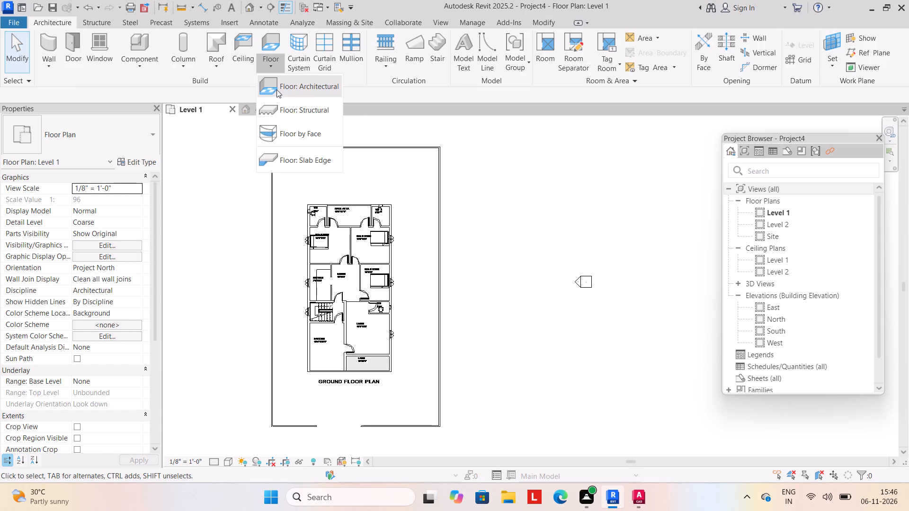
pyautogui.moveTo(276, 89); pyautogui.dragTo(276, 94)
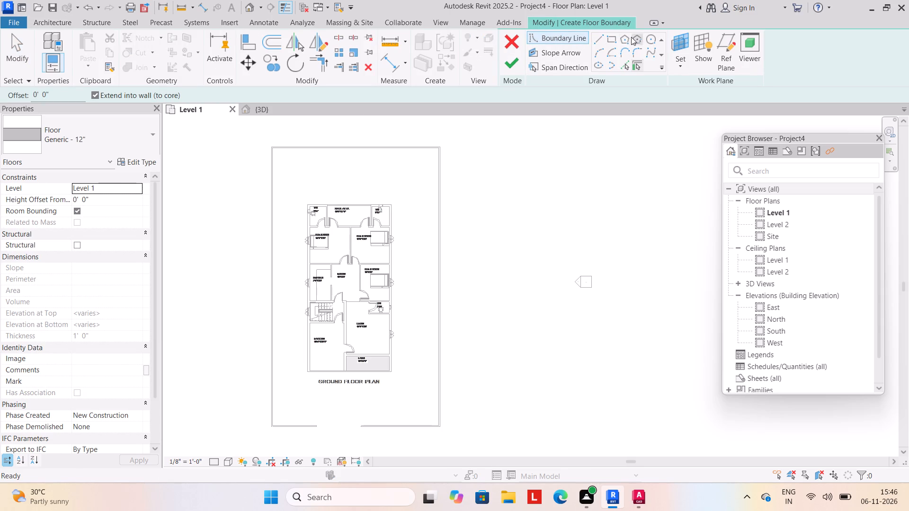
pyautogui.click(614, 37)
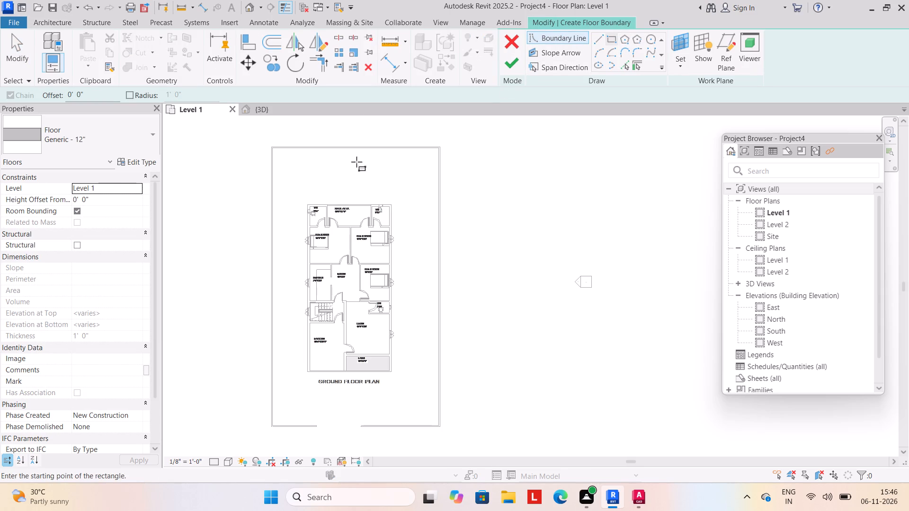
pyautogui.scroll(8, 262, 141)
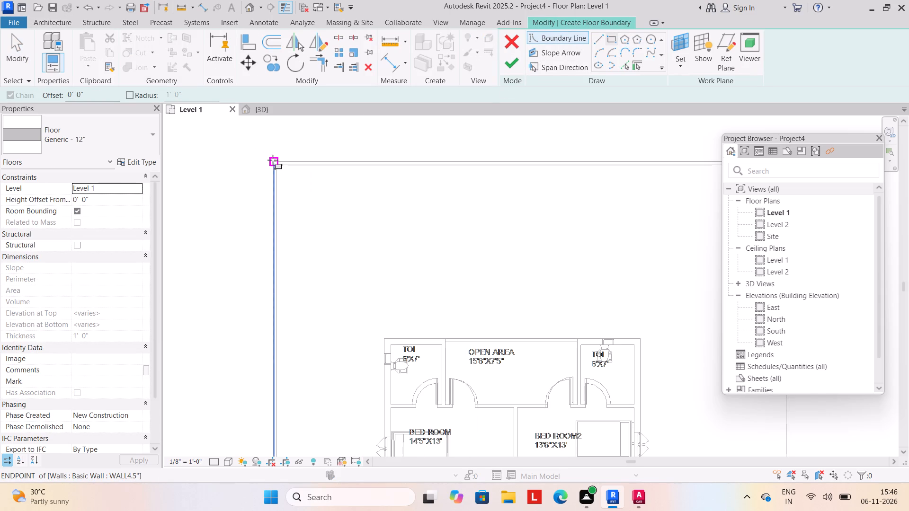
pyautogui.click(273, 160)
pyautogui.scroll(-4, 355, 328)
pyautogui.moveTo(355, 330); pyautogui.dragTo(276, 178, button='middle')
pyautogui.scroll(-4, 425, 361)
pyautogui.moveTo(425, 361); pyautogui.dragTo(425, 359, button='middle')
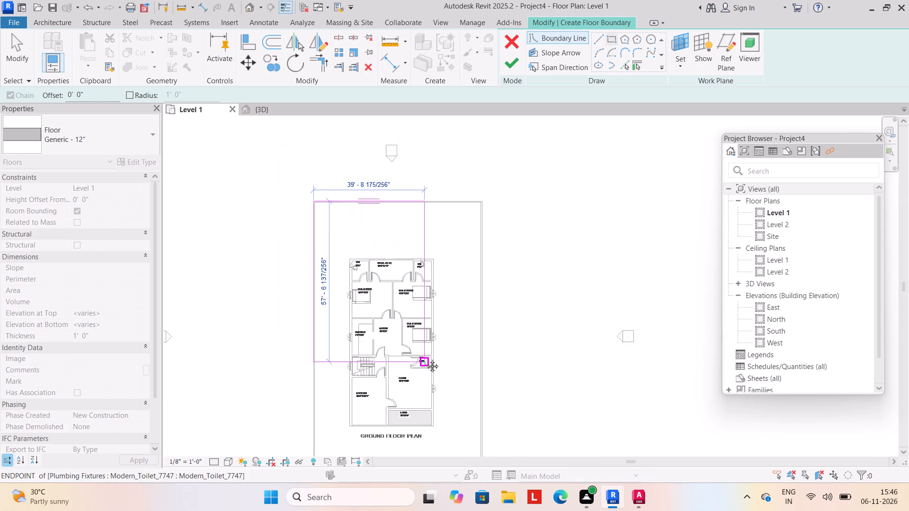
pyautogui.moveTo(425, 359); pyautogui.dragTo(404, 231, button='middle')
pyautogui.scroll(5, 487, 371)
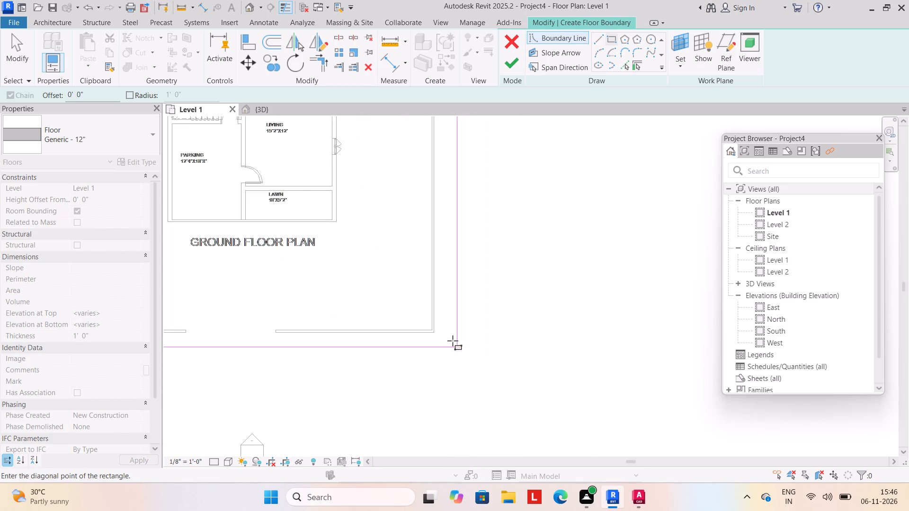
pyautogui.click(437, 333)
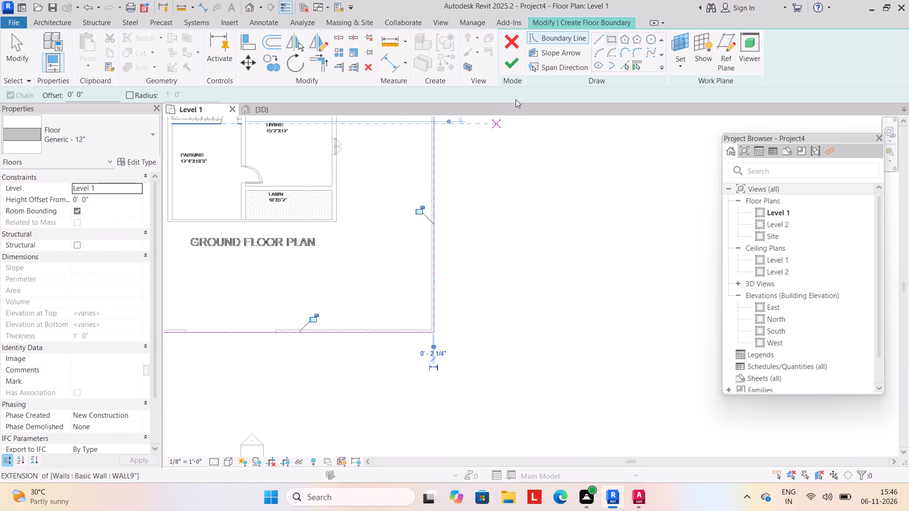
pyautogui.click(504, 64)
# Set the structure layer thickness of the new floor's Generic - 12" type to 6".
pyautogui.scroll(-3, 517, 286)
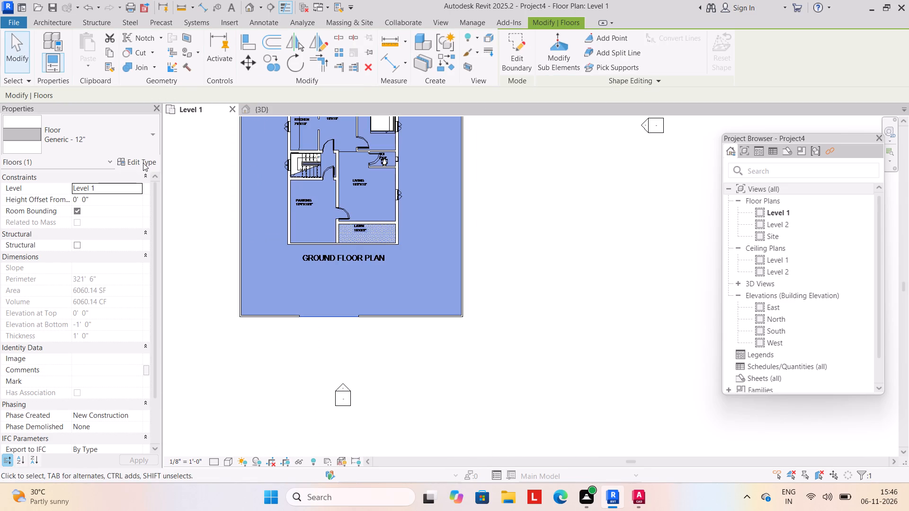
pyautogui.click(143, 162)
pyautogui.click(526, 227)
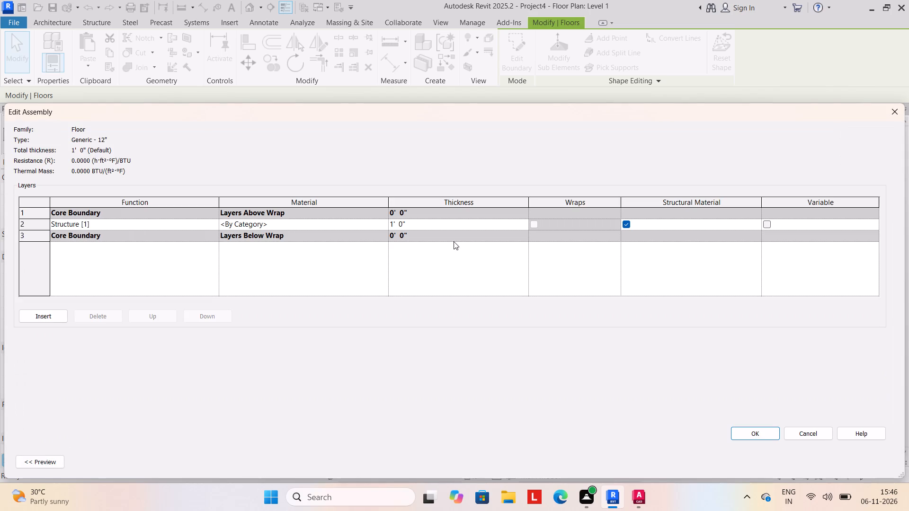
pyautogui.click(444, 231)
pyautogui.click(444, 227)
pyautogui.write('6"')
pyautogui.press('Return')
pyautogui.click(756, 431)
pyautogui.click(877, 461)
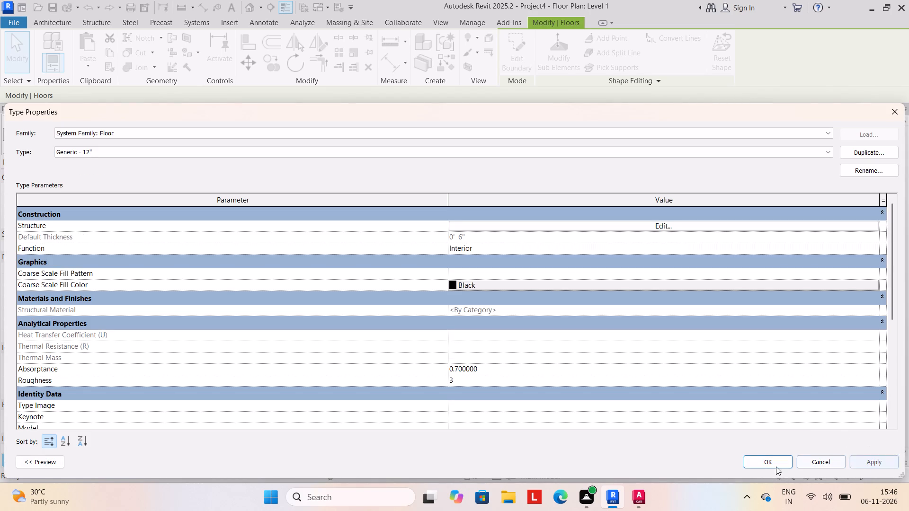
pyautogui.click(766, 461)
pyautogui.click(527, 265)
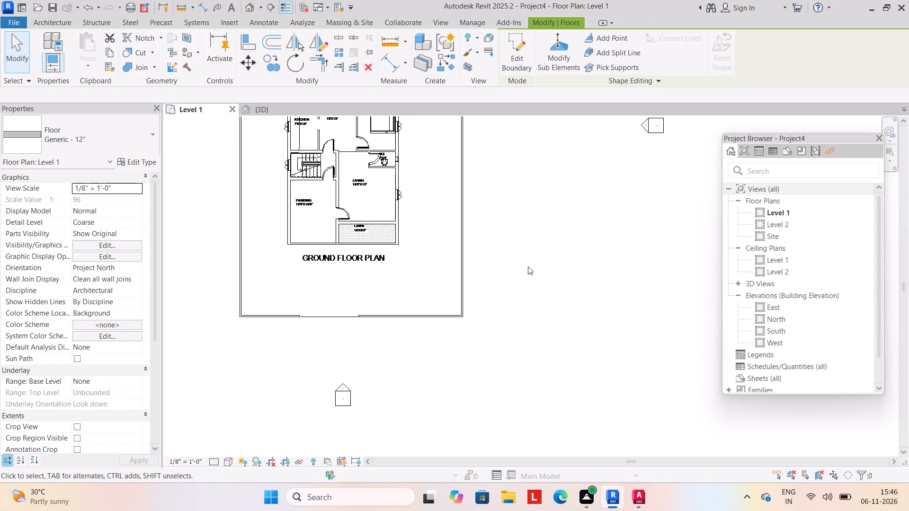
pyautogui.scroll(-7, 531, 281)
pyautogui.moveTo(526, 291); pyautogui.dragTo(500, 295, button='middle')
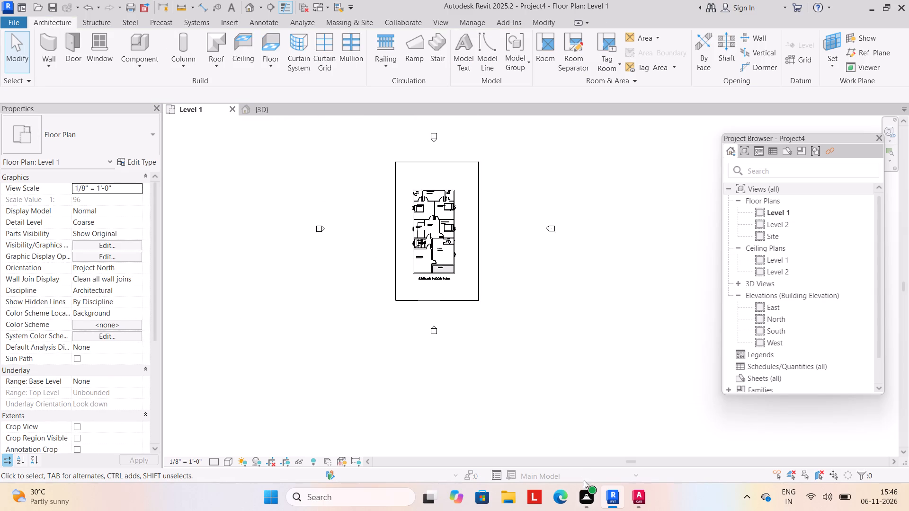
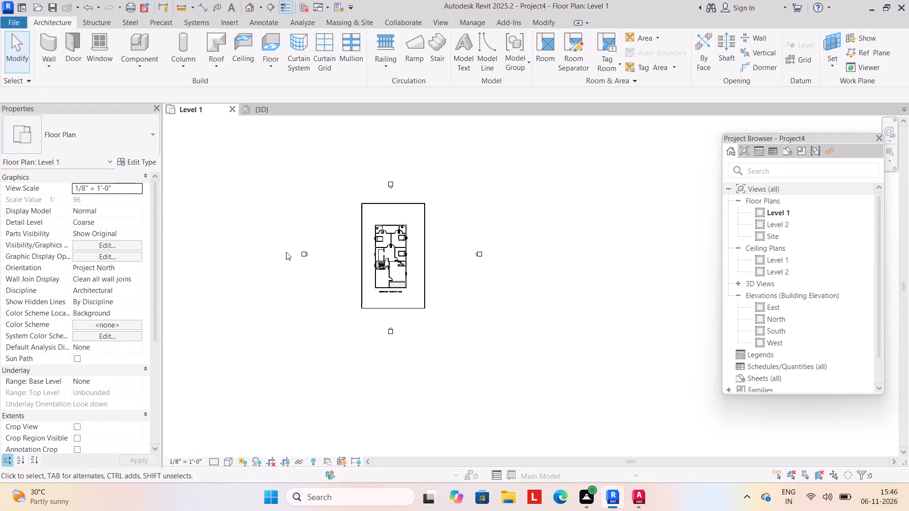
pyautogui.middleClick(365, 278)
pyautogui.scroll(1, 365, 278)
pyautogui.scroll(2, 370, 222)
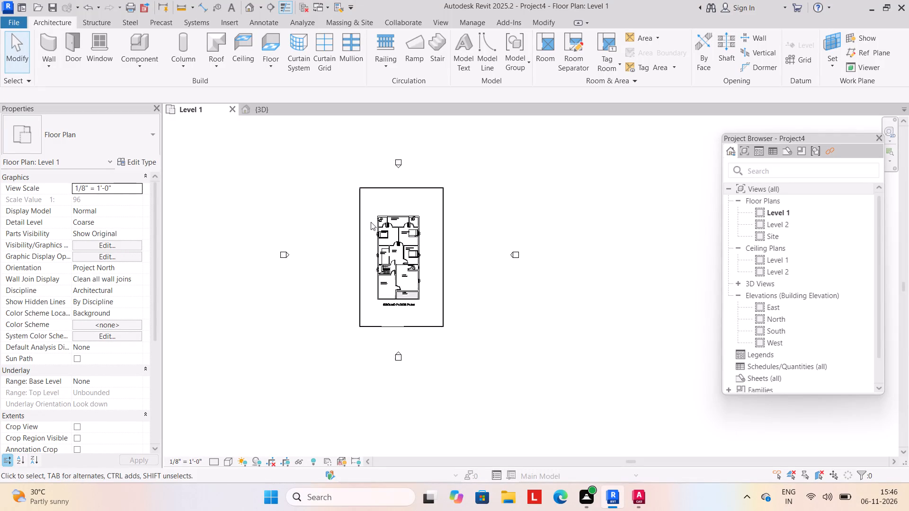
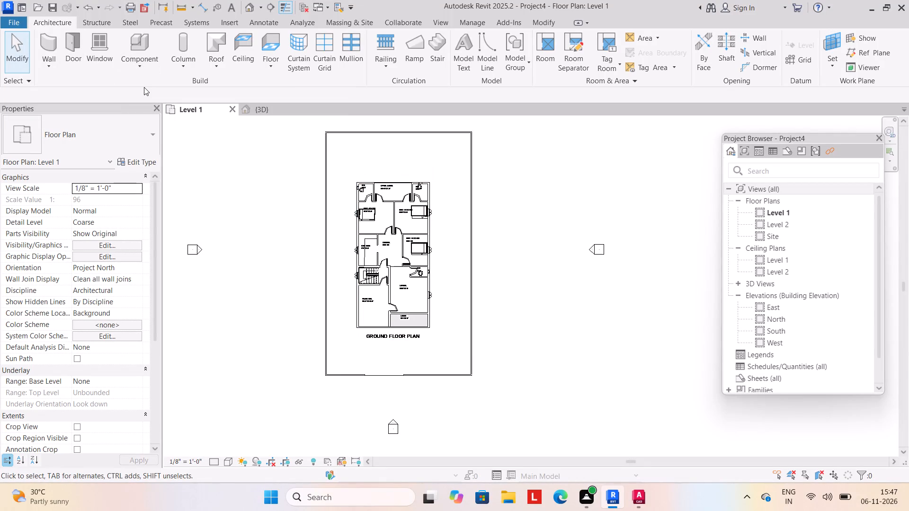
# Create a flat footprint roof on Level 2 from a rectangle offset 2' around the building's outer walls, attaching the highlighted walls.
pyautogui.click(211, 66)
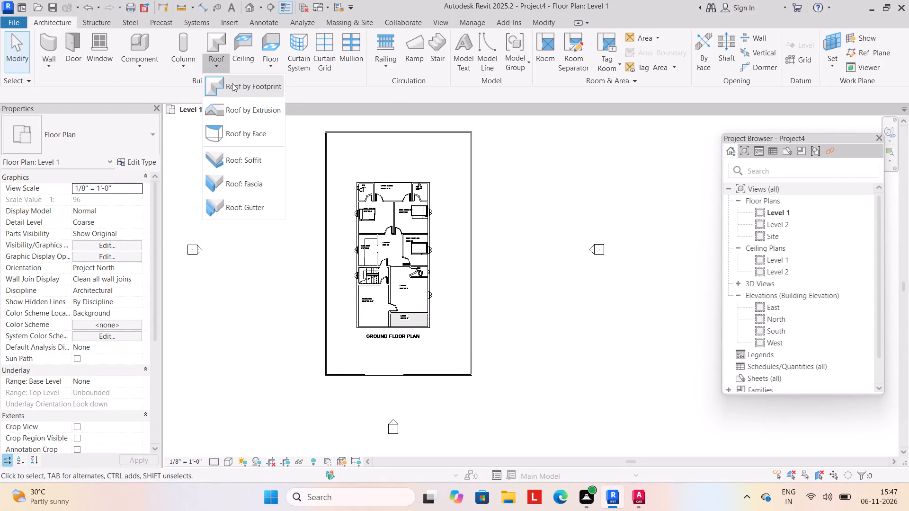
pyautogui.click(235, 83)
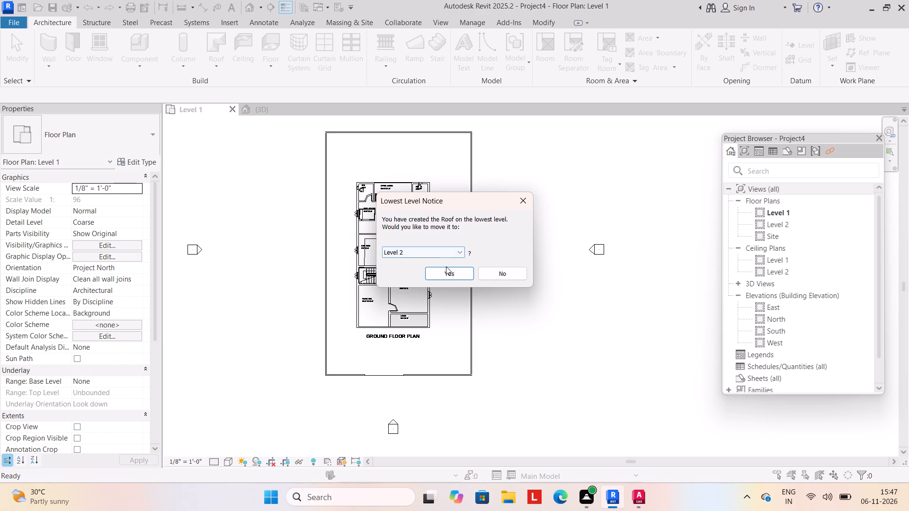
pyautogui.click(446, 272)
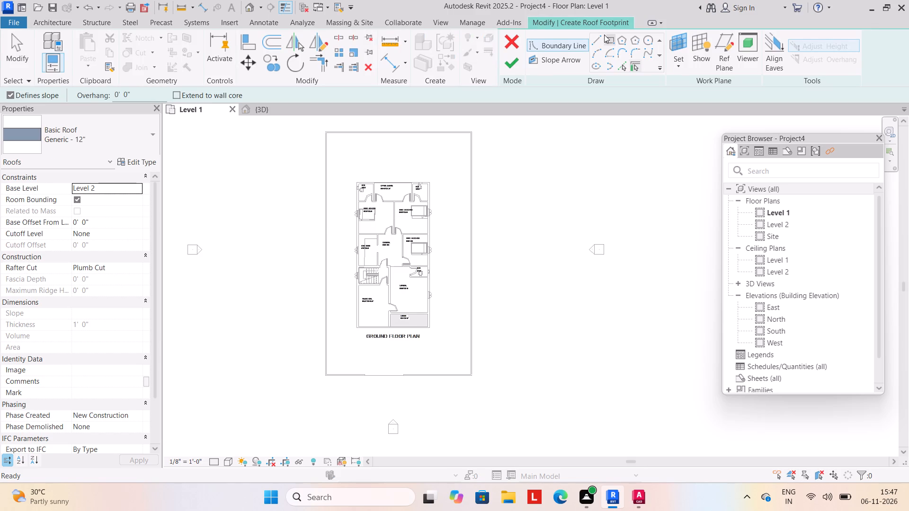
pyautogui.click(608, 40)
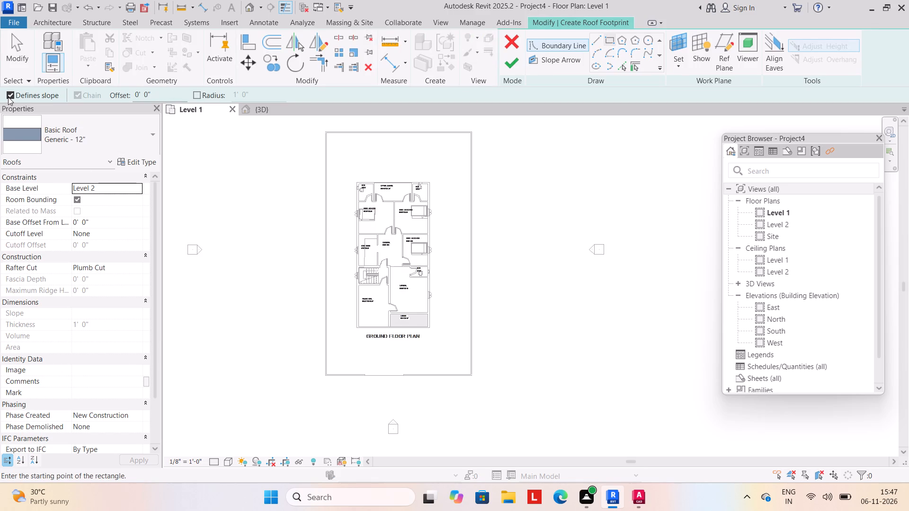
pyautogui.click(8, 97)
pyautogui.click(166, 94)
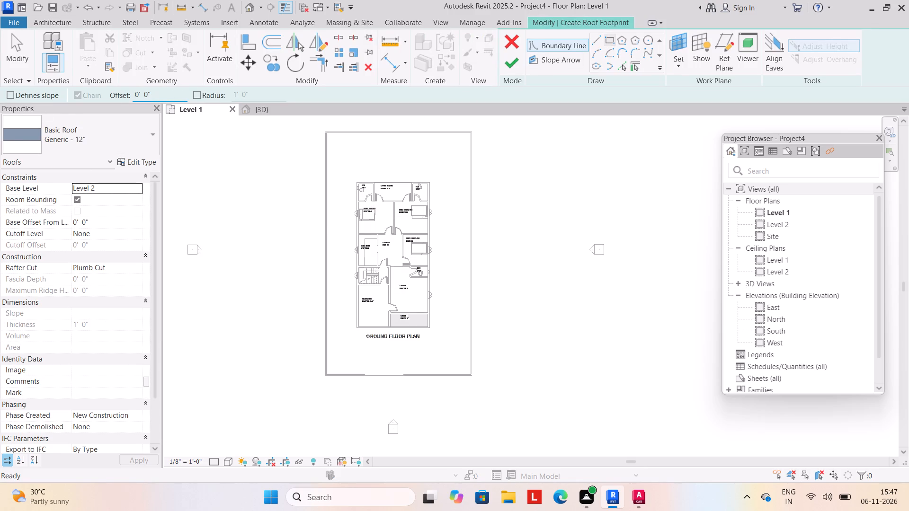
pyautogui.press('BackSpace')
pyautogui.press('BackSpace')
pyautogui.press('BackSpace')
pyautogui.press('BackSpace')
pyautogui.press('BackSpace')
pyautogui.press('BackSpace')
pyautogui.press('BackSpace')
pyautogui.press('BackSpace')
pyautogui.press('BackSpace')
pyautogui.write("2'")
pyautogui.press('Return')
pyautogui.scroll(4, 371, 188)
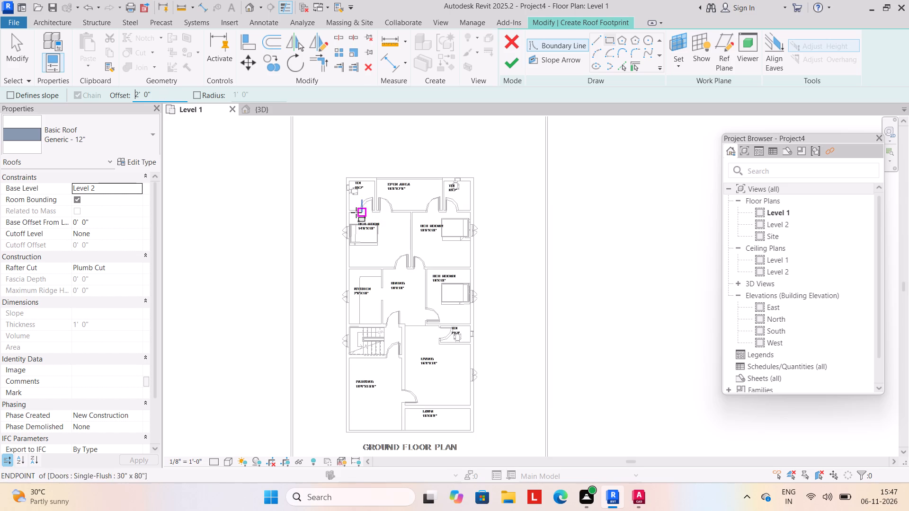
pyautogui.moveTo(346, 177); pyautogui.dragTo(351, 187)
pyautogui.scroll(-2, 464, 393)
pyautogui.moveTo(461, 386); pyautogui.dragTo(401, 268, button='middle')
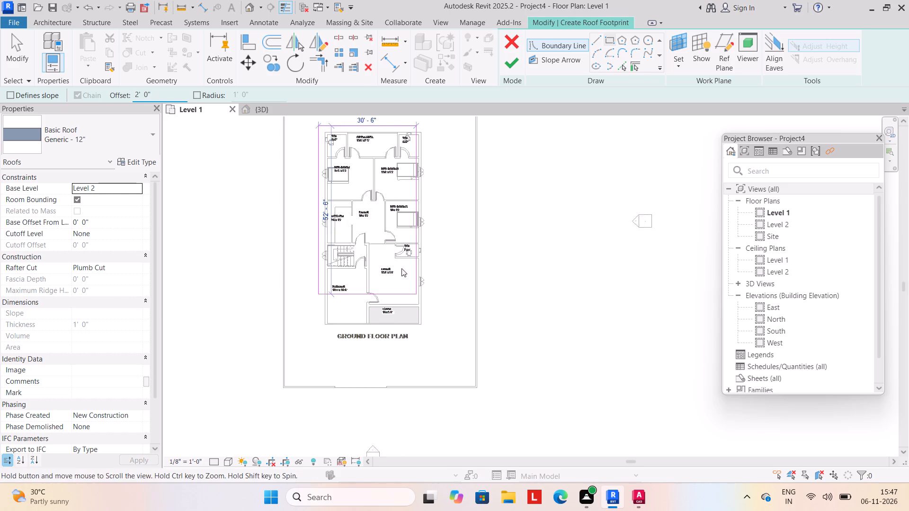
pyautogui.scroll(4, 423, 307)
pyautogui.click(405, 302)
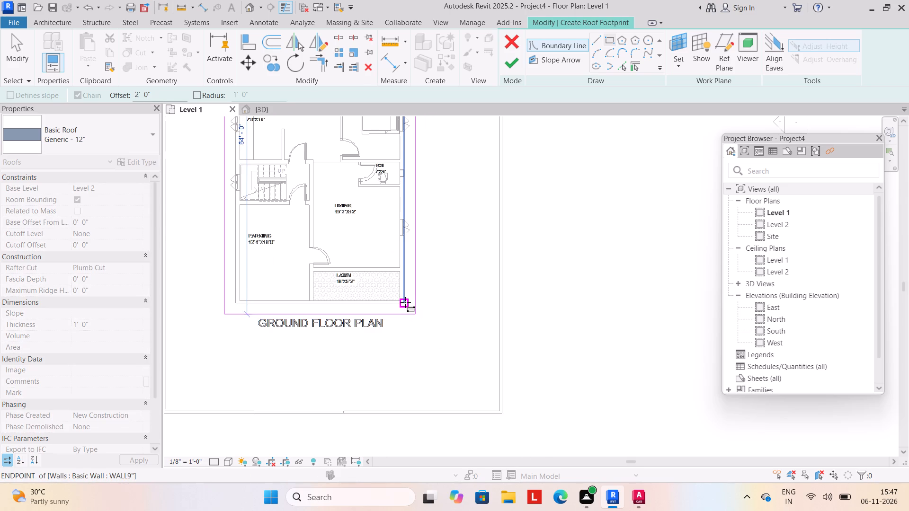
pyautogui.click(508, 62)
pyautogui.scroll(-2, 374, 329)
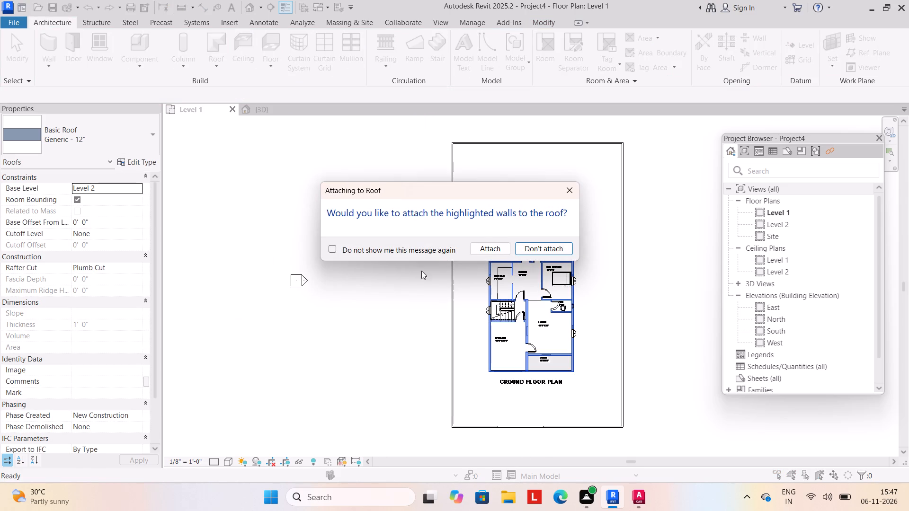
pyautogui.click(485, 244)
# In the 3D view, set the structure layer thickness of the roof's Generic - 12" type to 6".
pyautogui.scroll(-2, 369, 299)
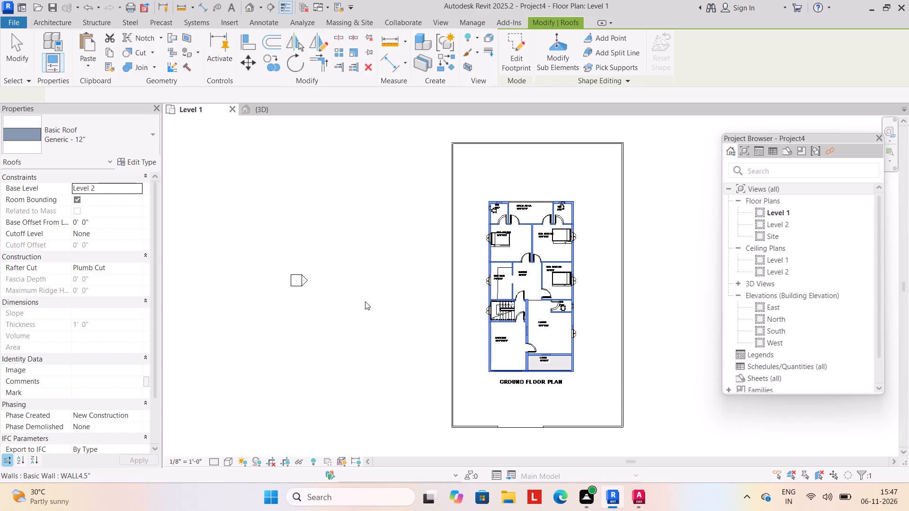
pyautogui.moveTo(361, 301); pyautogui.dragTo(334, 305, button='middle')
pyautogui.scroll(-1, 333, 318)
pyautogui.moveTo(337, 326); pyautogui.dragTo(371, 336, button='middle')
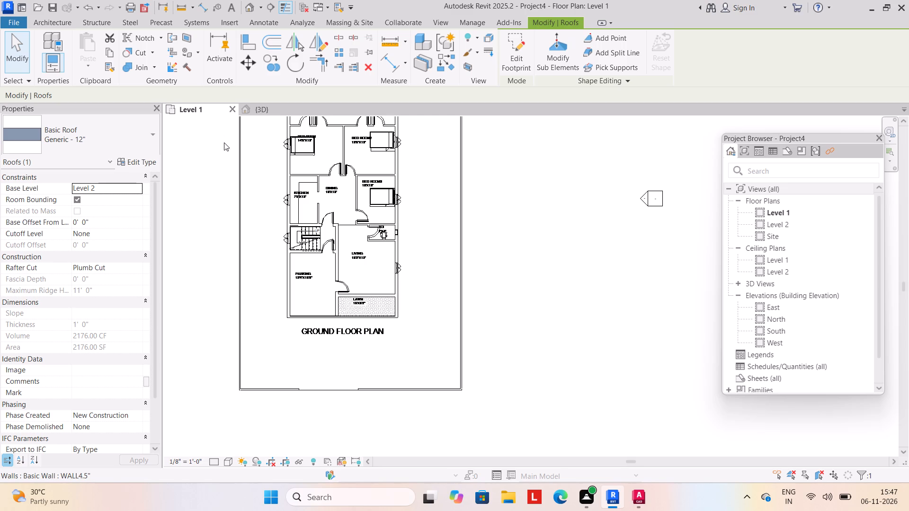
pyautogui.click(269, 109)
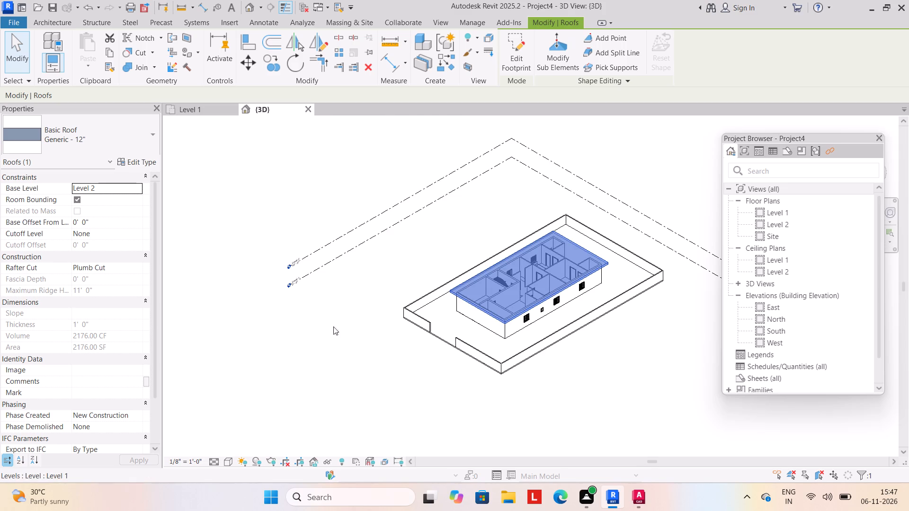
pyautogui.click(142, 165)
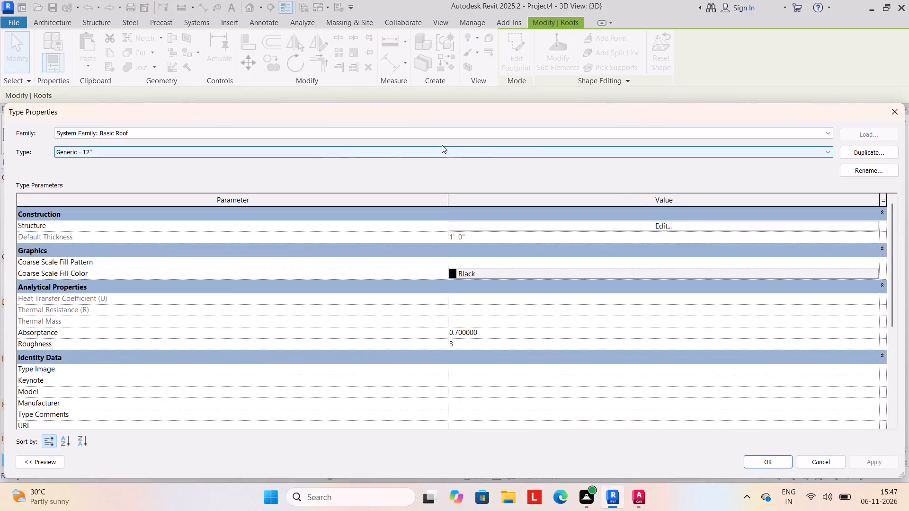
pyautogui.click(644, 229)
pyautogui.click(484, 225)
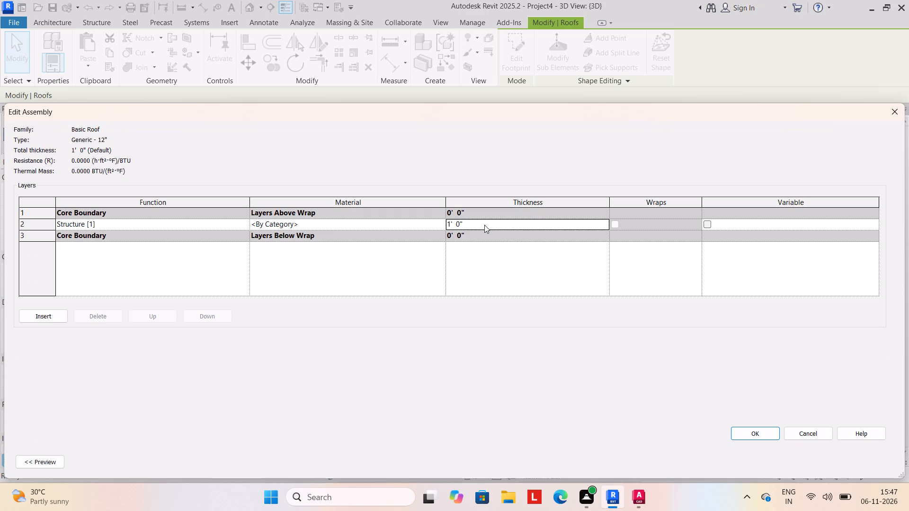
pyautogui.write('6"')
pyautogui.press('Return')
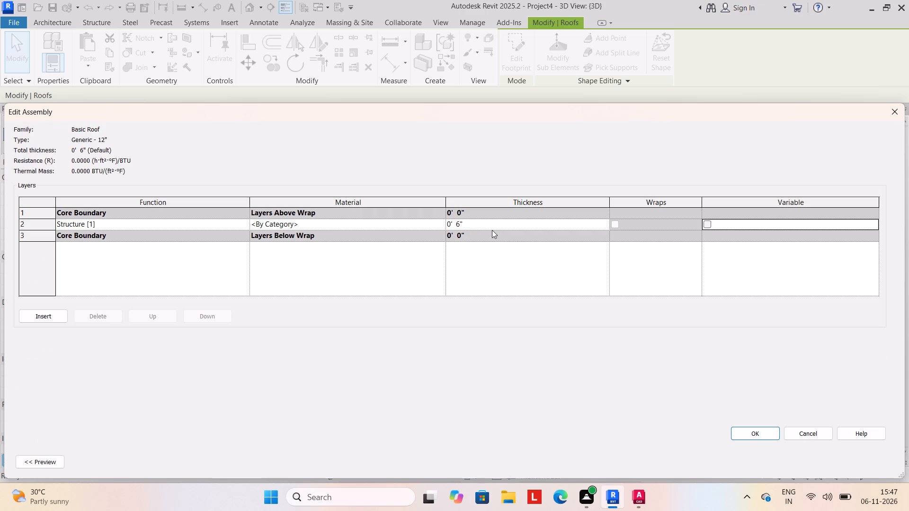
pyautogui.click(767, 438)
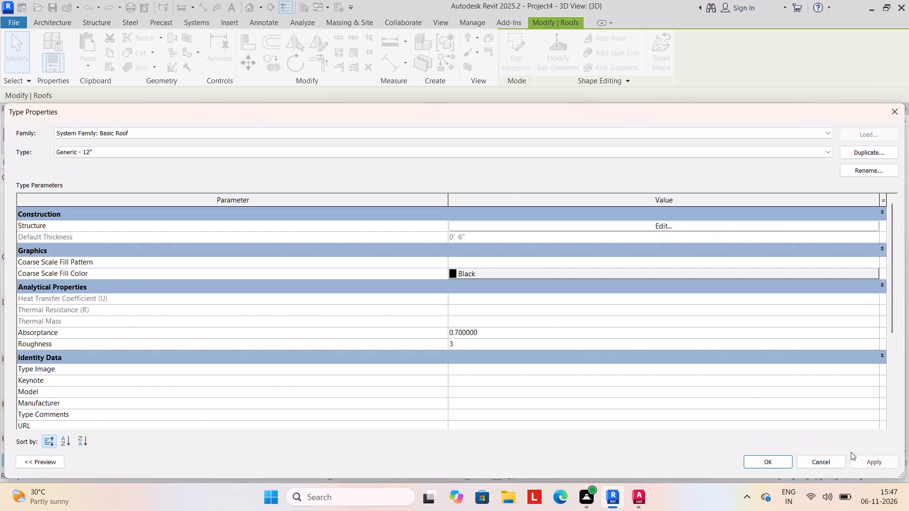
pyautogui.click(887, 462)
pyautogui.click(769, 463)
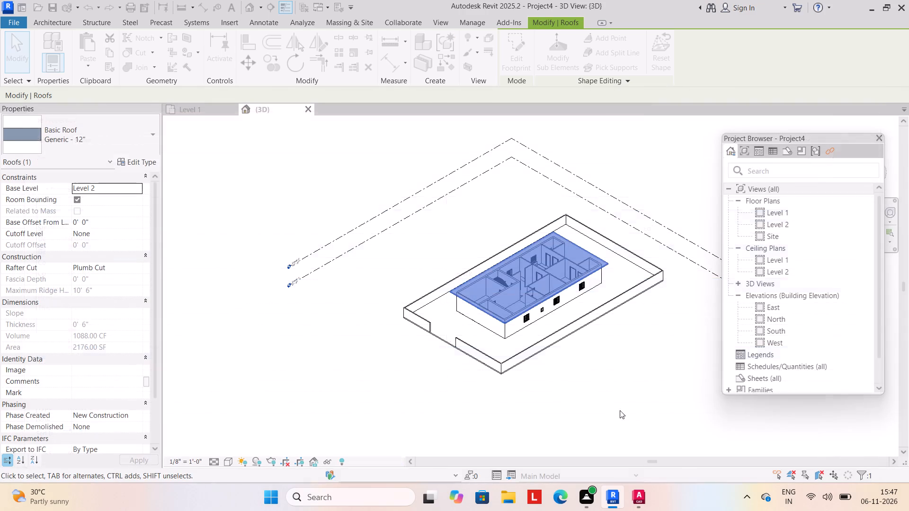
pyautogui.click(400, 367)
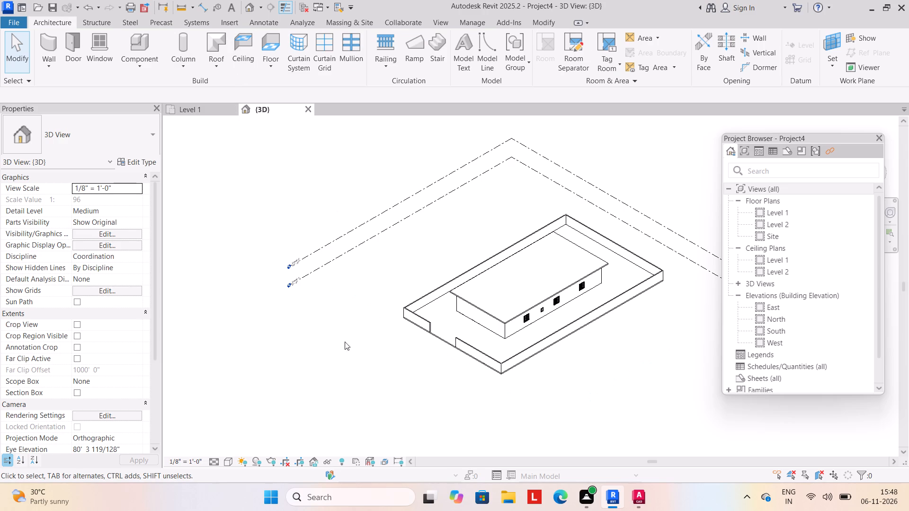
# Set the 3D view's visual style to Shaded.
pyautogui.moveTo(230, 460); pyautogui.dragTo(233, 455)
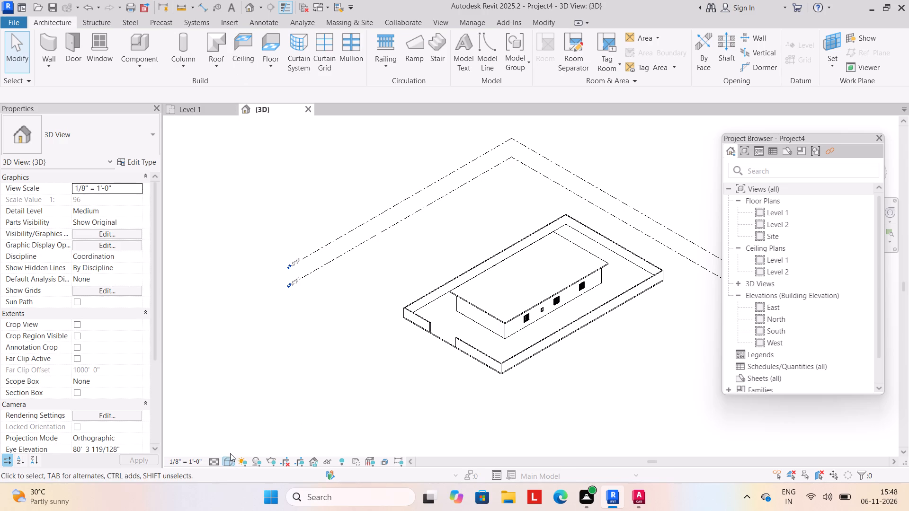
pyautogui.moveTo(227, 460); pyautogui.dragTo(229, 453)
pyautogui.click(226, 459)
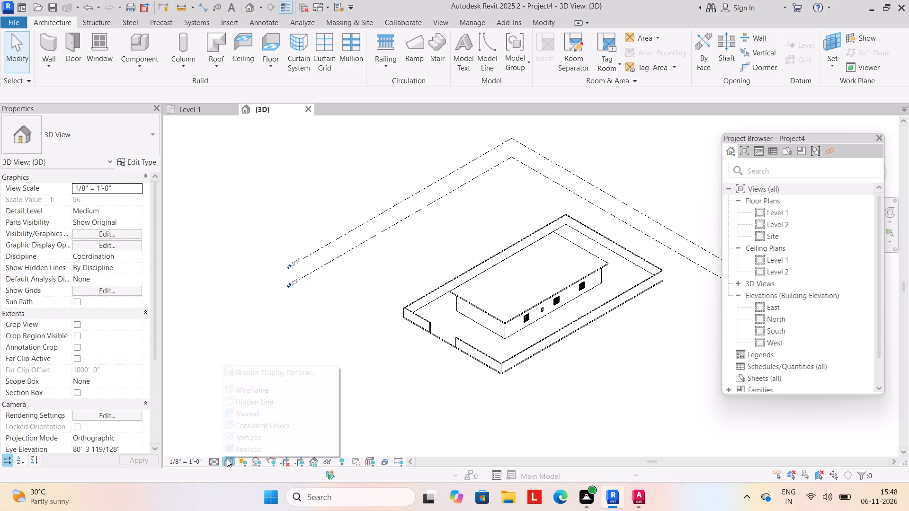
pyautogui.click(233, 416)
# Load the gate_7956.0002 family from the Gate folder as a component to place.
pyautogui.moveTo(365, 364); pyautogui.dragTo(292, 354, button='middle')
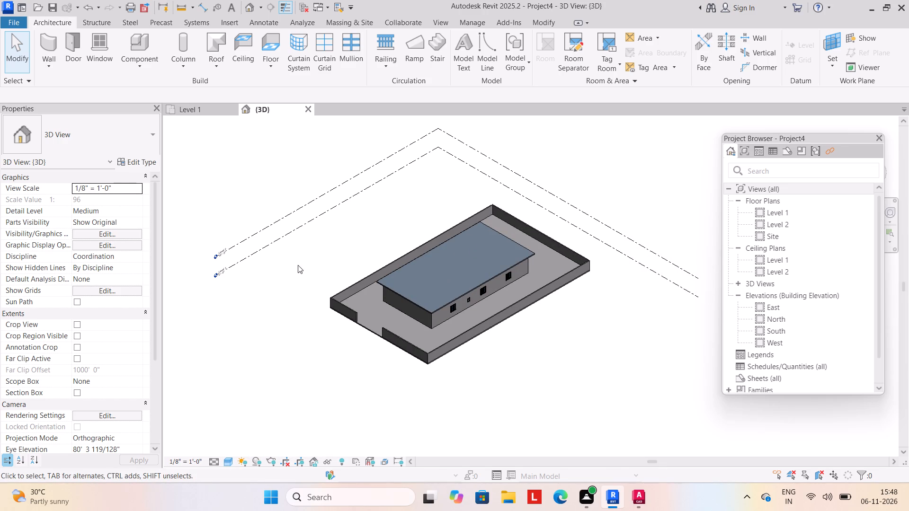
pyautogui.keyDown('shift'); pyautogui.moveTo(379, 402); pyautogui.dragTo(440, 351, button='middle'); pyautogui.keyUp('shift')
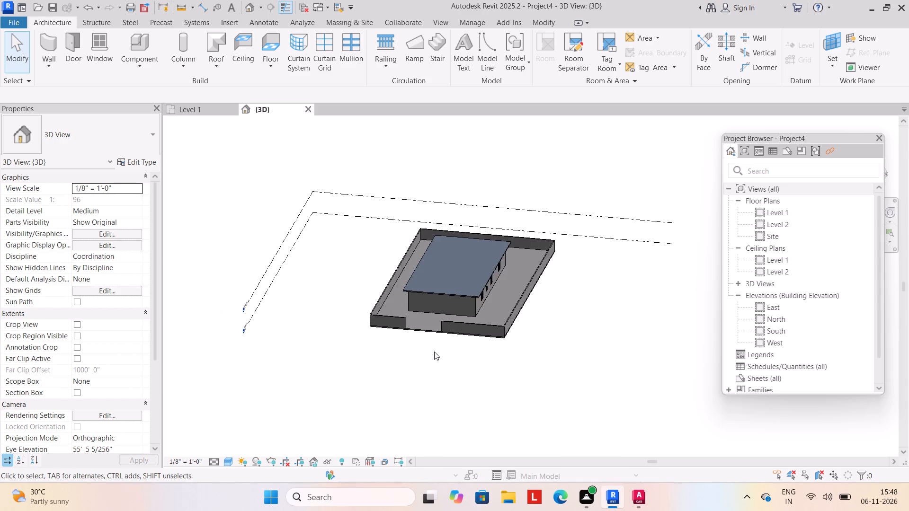
pyautogui.moveTo(439, 366); pyautogui.dragTo(460, 332, button='middle')
pyautogui.keyDown('shift'); pyautogui.moveTo(461, 326); pyautogui.dragTo(459, 344, button='middle'); pyautogui.keyUp('shift')
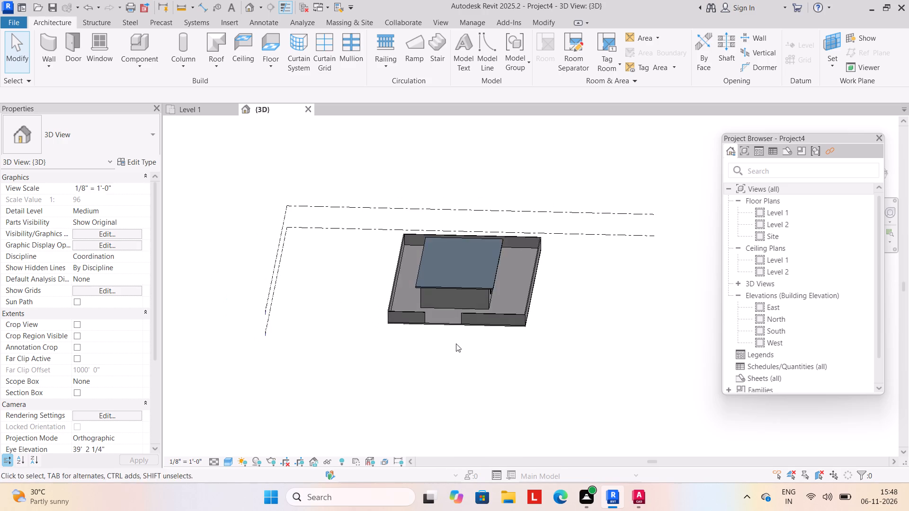
pyautogui.keyDown('shift'); pyautogui.moveTo(454, 344); pyautogui.dragTo(473, 342, button='middle'); pyautogui.keyUp('shift')
pyautogui.moveTo(478, 340); pyautogui.dragTo(478, 351, button='middle')
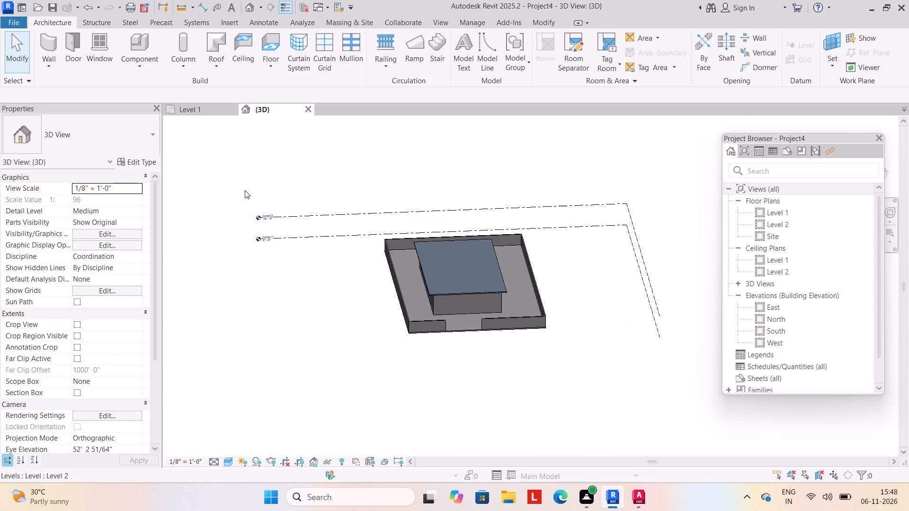
pyautogui.click(140, 64)
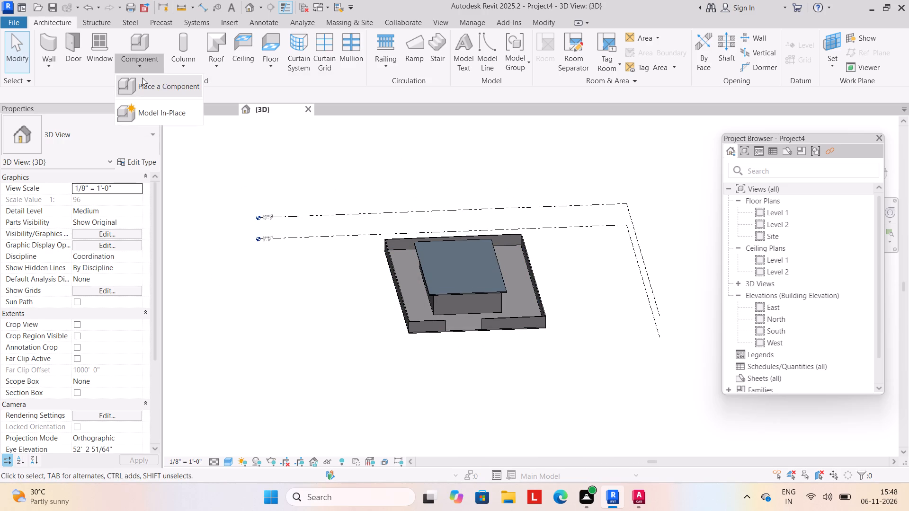
pyautogui.click(142, 85)
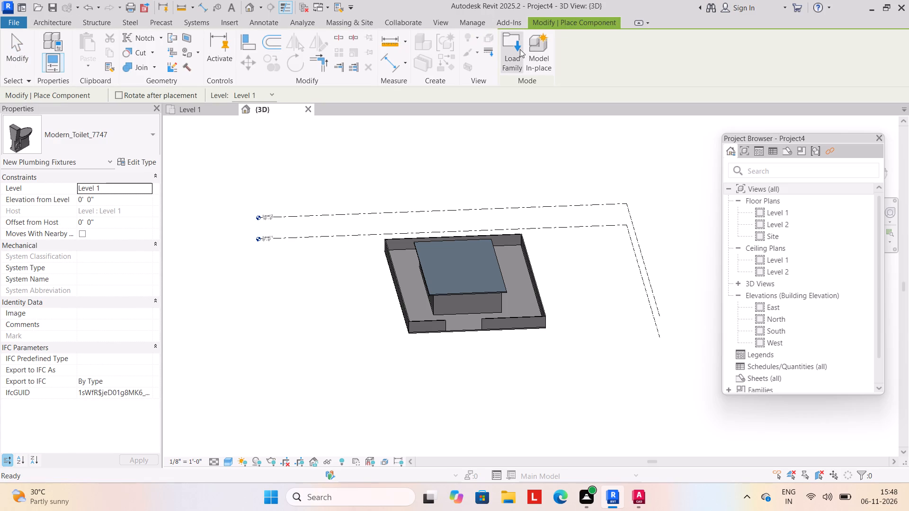
pyautogui.click(513, 51)
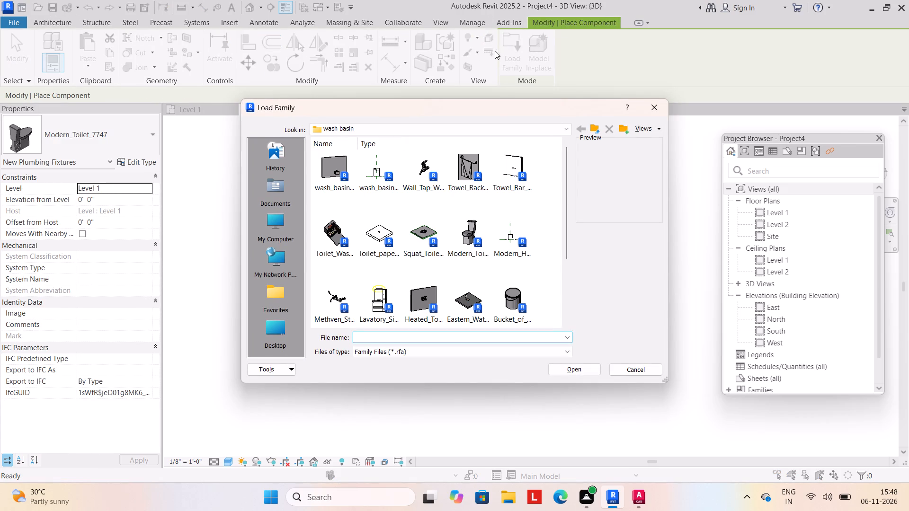
pyautogui.scroll(-5, 479, 217)
pyautogui.click(597, 127)
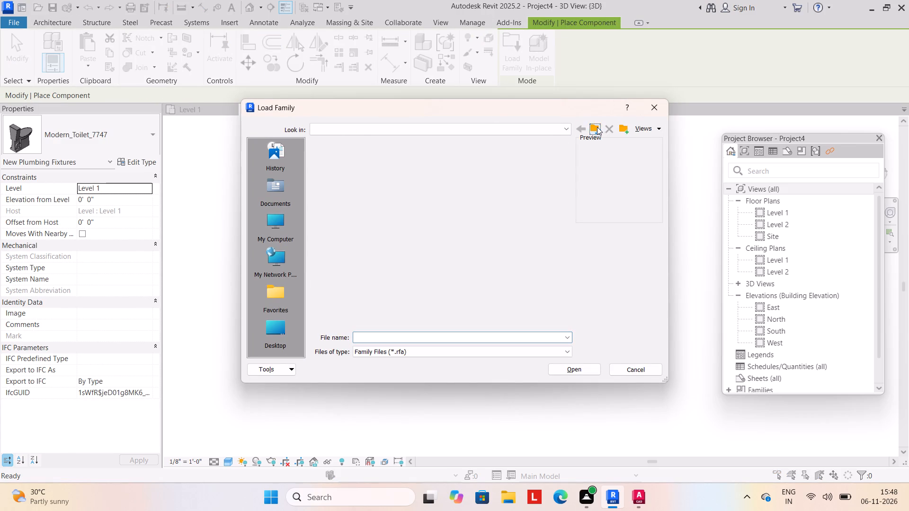
pyautogui.scroll(3, 356, 198)
pyautogui.scroll(-4, 369, 194)
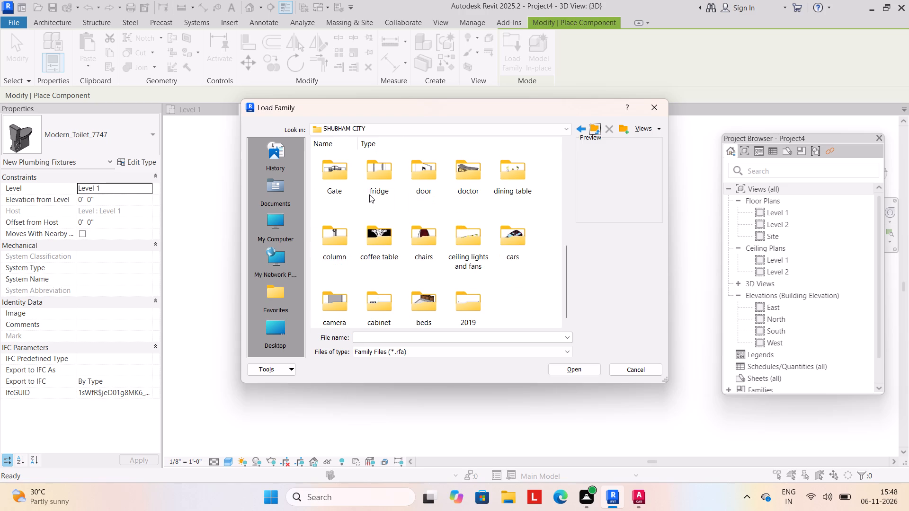
pyautogui.doubleClick(332, 187)
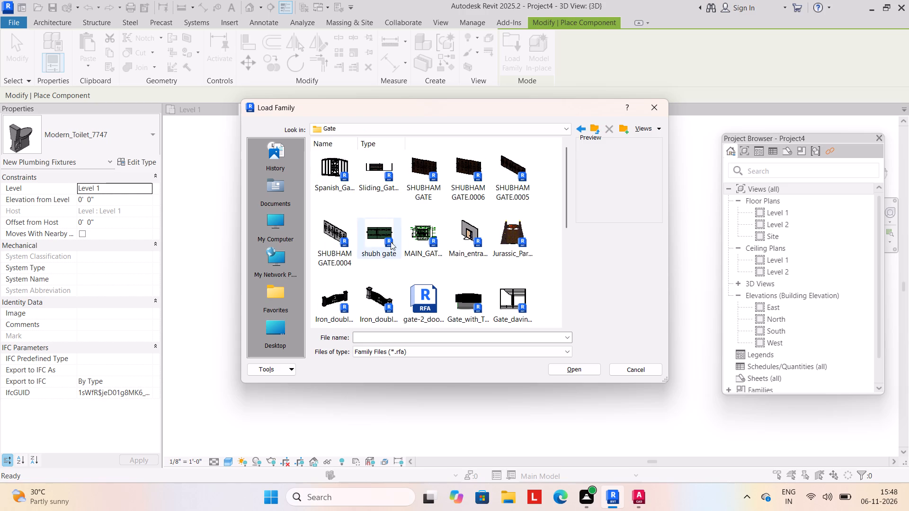
pyautogui.scroll(-4, 388, 290)
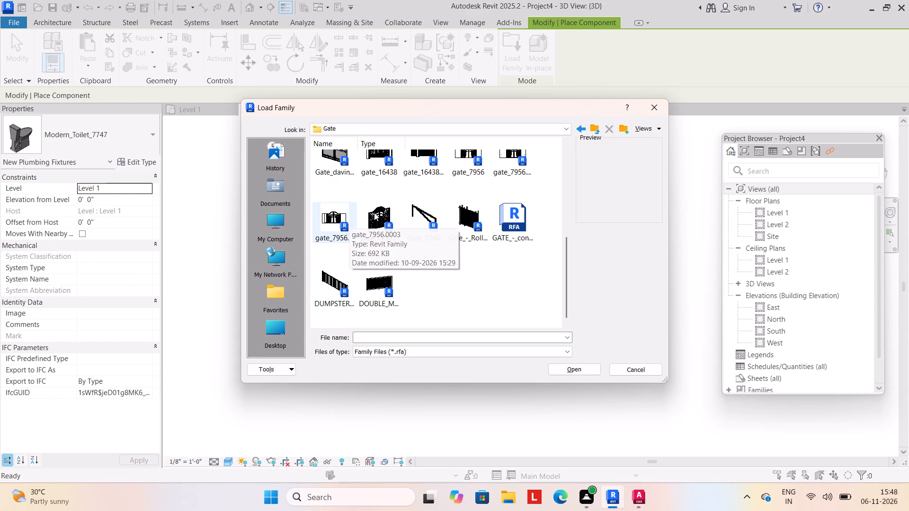
pyautogui.click(374, 212)
pyautogui.click(575, 373)
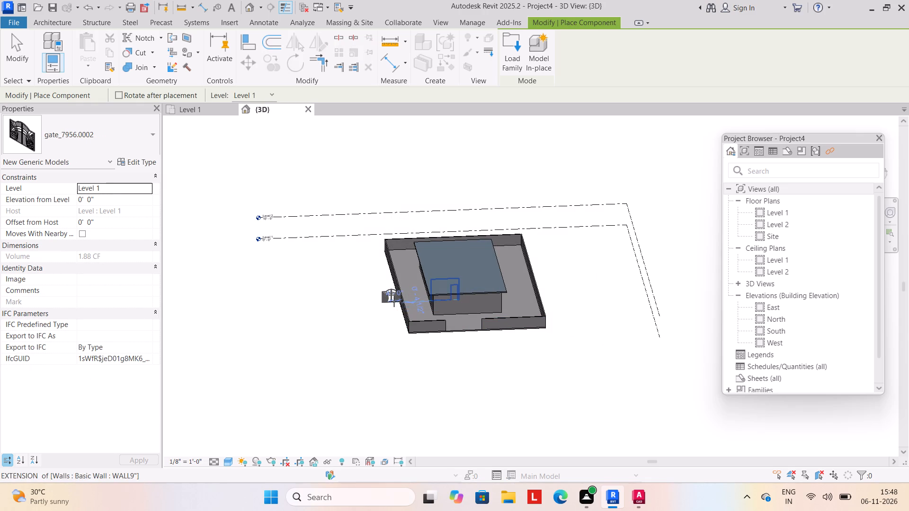
# Place the gate_7956.0002 gate in the opening of the front boundary wall on Level 1.
pyautogui.scroll(4, 436, 327)
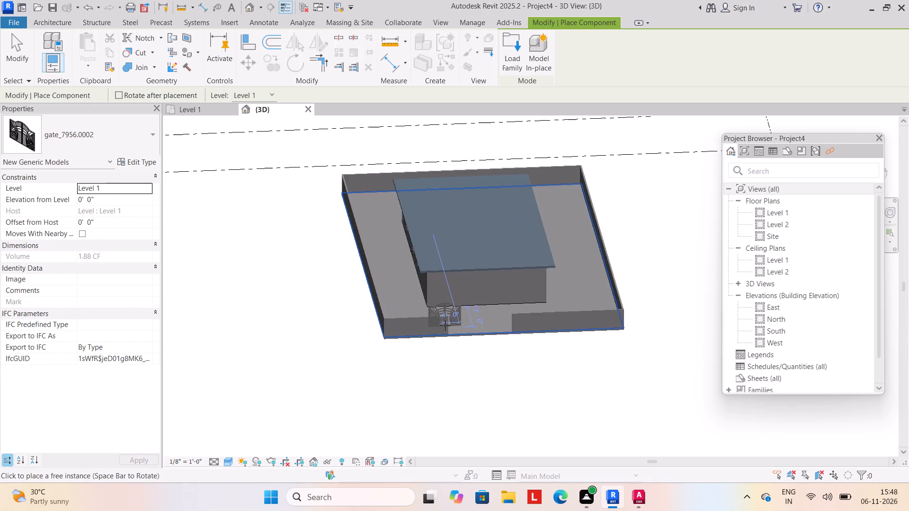
pyautogui.scroll(5, 495, 338)
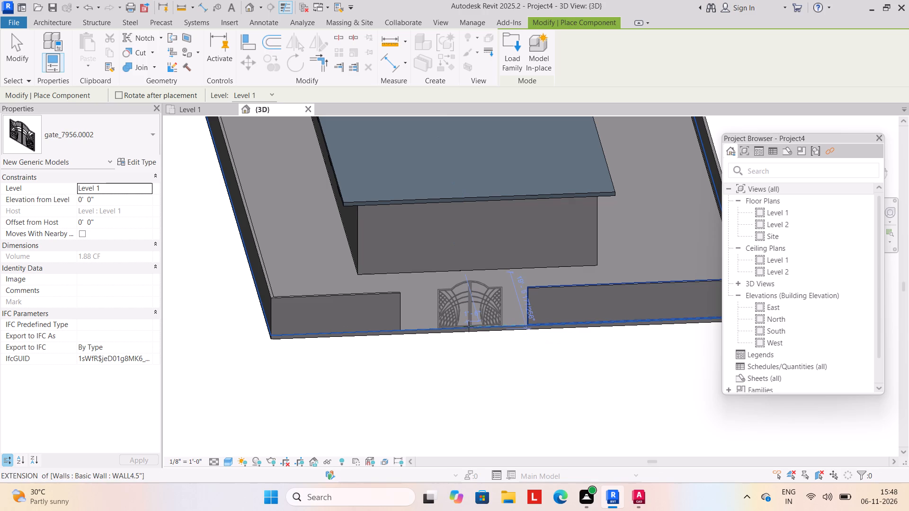
pyautogui.click(469, 327)
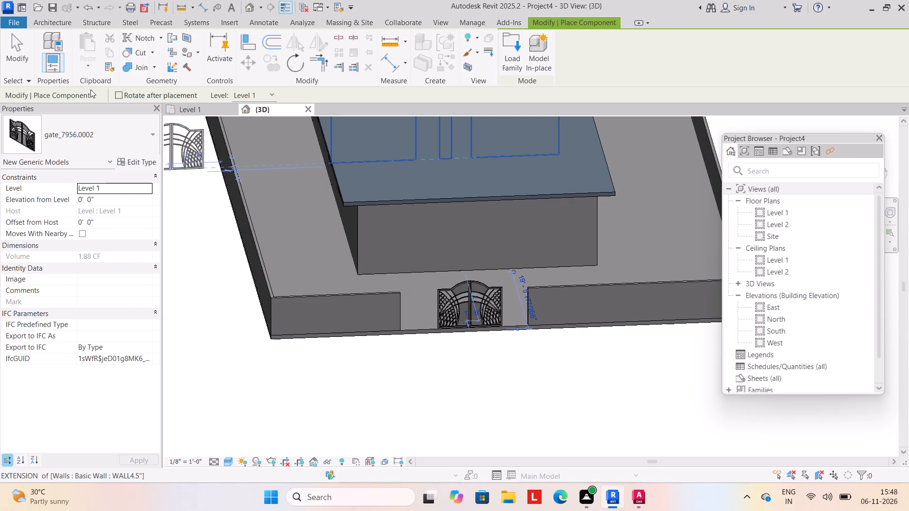
pyautogui.click(18, 57)
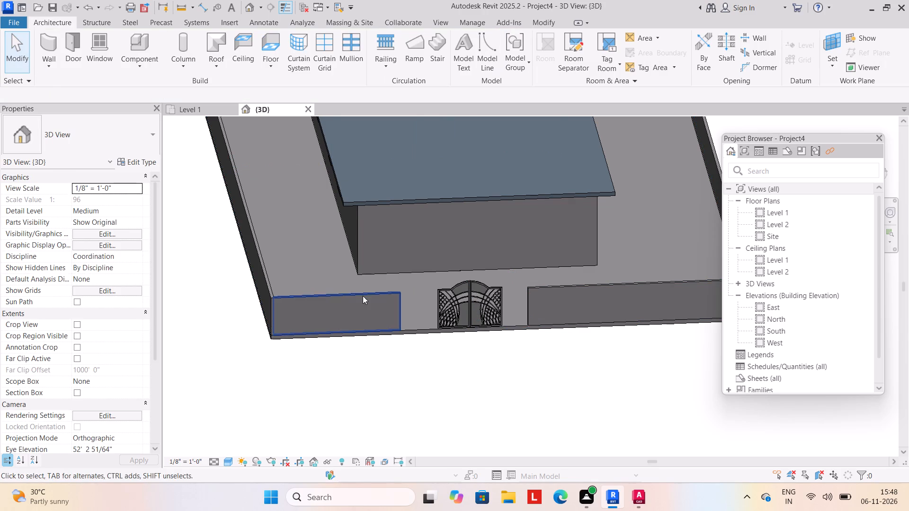
# Extend the two front boundary wall segments toward the gate's sides, to lengths of about 20' 6" and 31' 1".
pyautogui.click(367, 293)
pyautogui.scroll(5, 419, 336)
pyautogui.moveTo(378, 321); pyautogui.dragTo(411, 321)
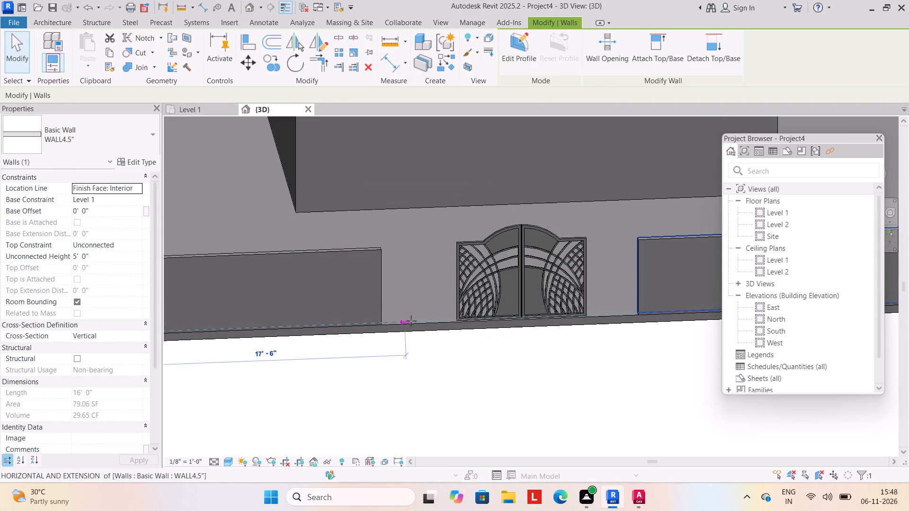
pyautogui.moveTo(411, 321); pyautogui.dragTo(455, 320)
pyautogui.scroll(-2, 476, 364)
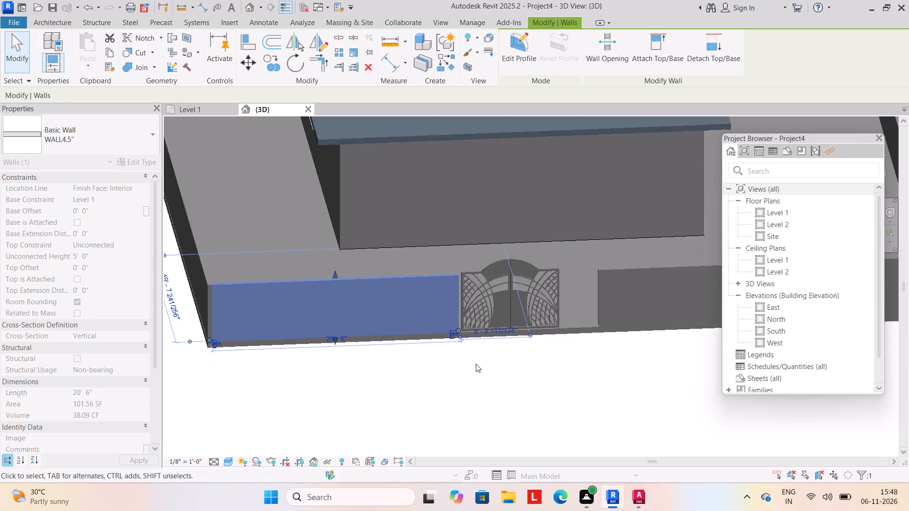
pyautogui.moveTo(476, 364); pyautogui.dragTo(410, 365, button='middle')
pyautogui.click(534, 286)
pyautogui.scroll(4, 540, 323)
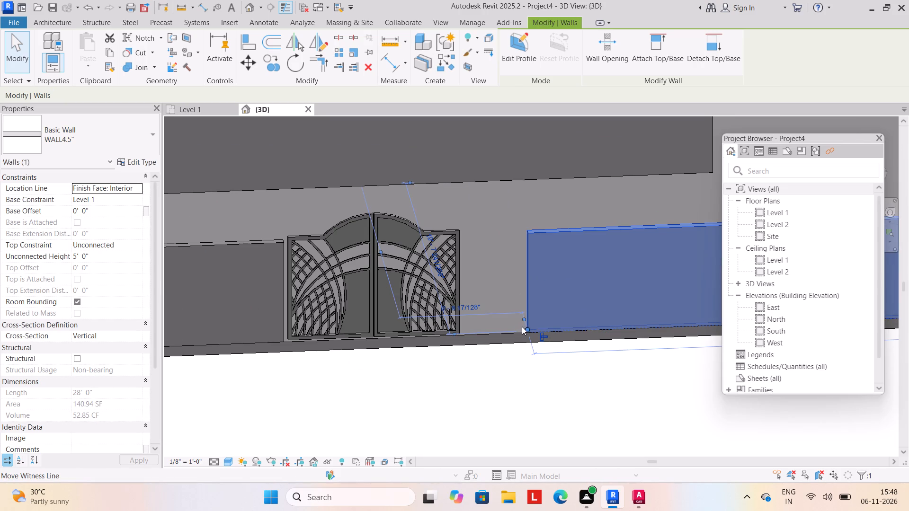
pyautogui.moveTo(527, 328); pyautogui.dragTo(463, 330)
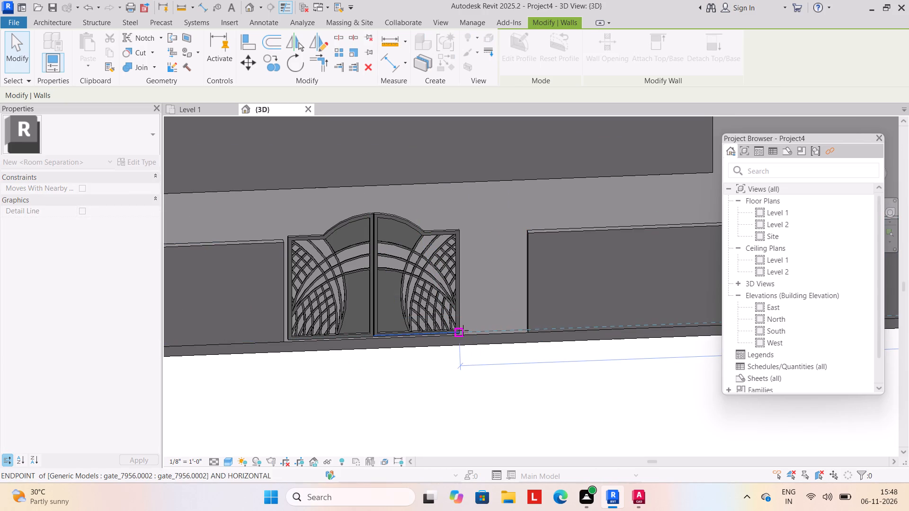
pyautogui.moveTo(463, 330); pyautogui.dragTo(461, 330)
pyautogui.click(422, 369)
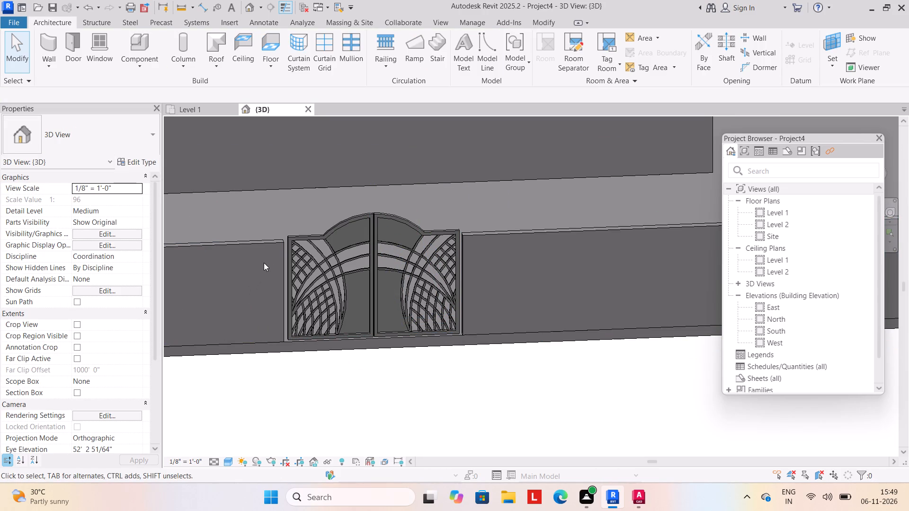
# Close the remaining small gaps by bringing the ends of both front boundary wall segments flush with the gate frame.
pyautogui.click(272, 248)
pyautogui.scroll(4, 281, 392)
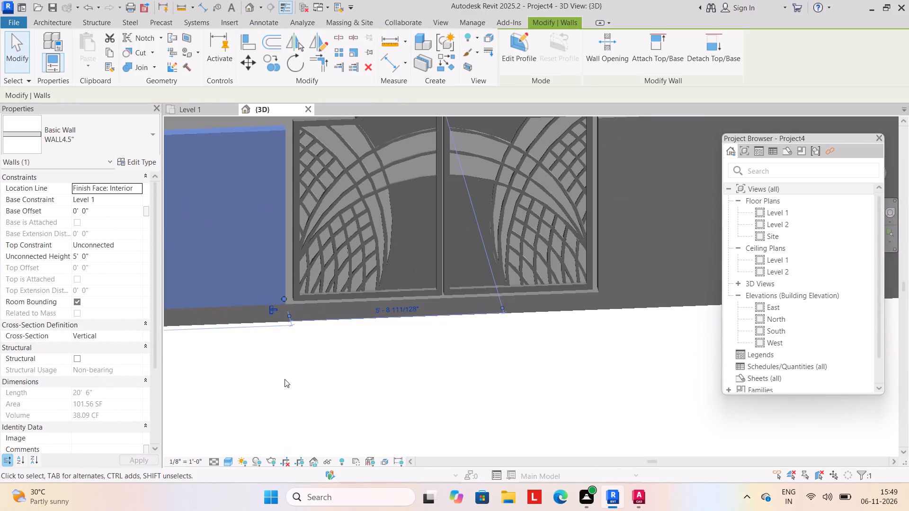
pyautogui.moveTo(285, 298); pyautogui.dragTo(290, 299)
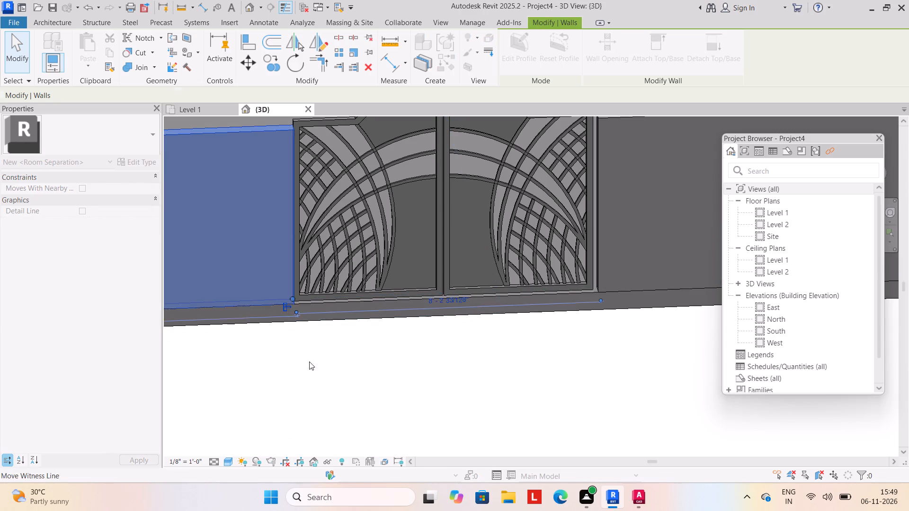
pyautogui.click(311, 368)
pyautogui.scroll(-4, 377, 381)
pyautogui.click(514, 294)
pyautogui.scroll(4, 516, 324)
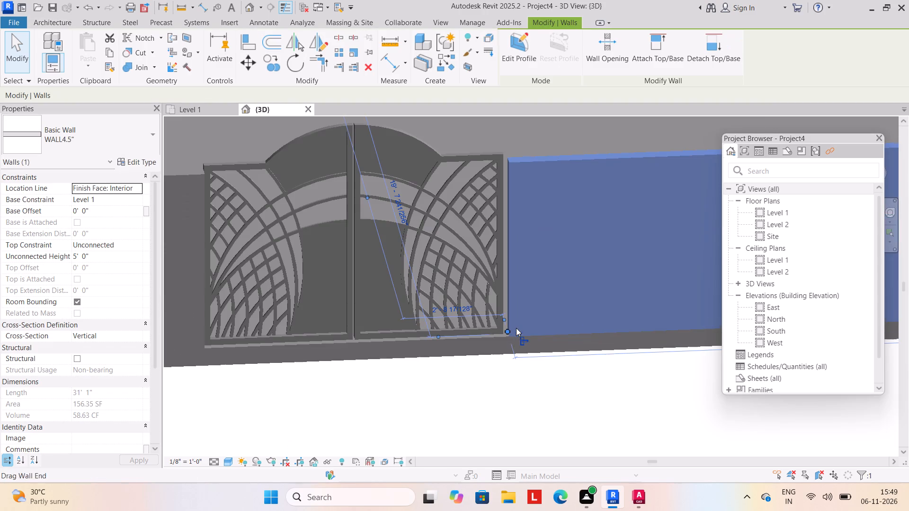
pyautogui.click(507, 332)
pyautogui.click(380, 409)
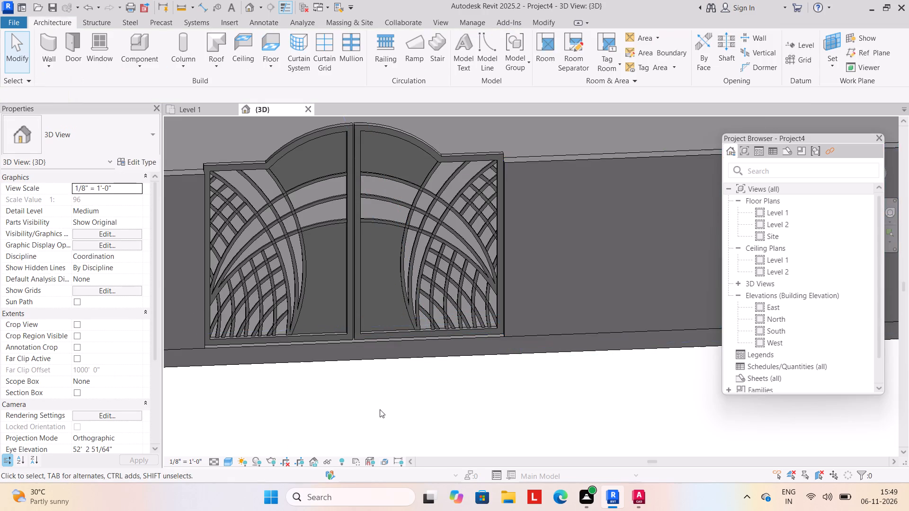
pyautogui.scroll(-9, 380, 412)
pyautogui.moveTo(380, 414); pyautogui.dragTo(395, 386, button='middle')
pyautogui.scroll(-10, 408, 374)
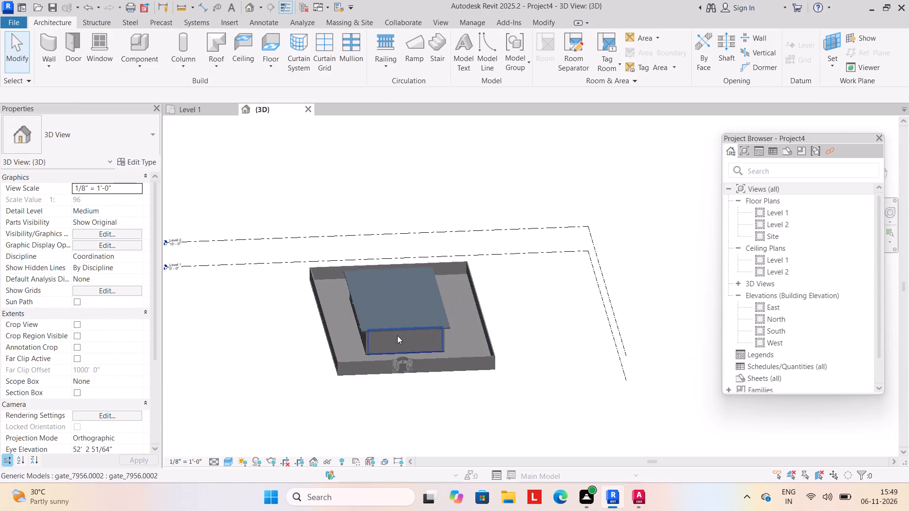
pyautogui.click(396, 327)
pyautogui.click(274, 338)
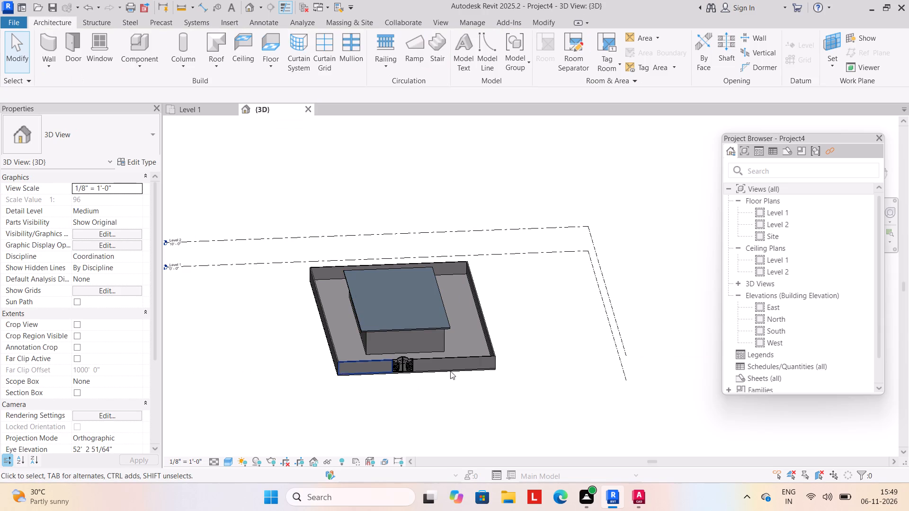
# In the North elevation, temporarily hide the rear, front and side WALL4.5" boundary walls so the building is unobstructed.
pyautogui.doubleClick(780, 321)
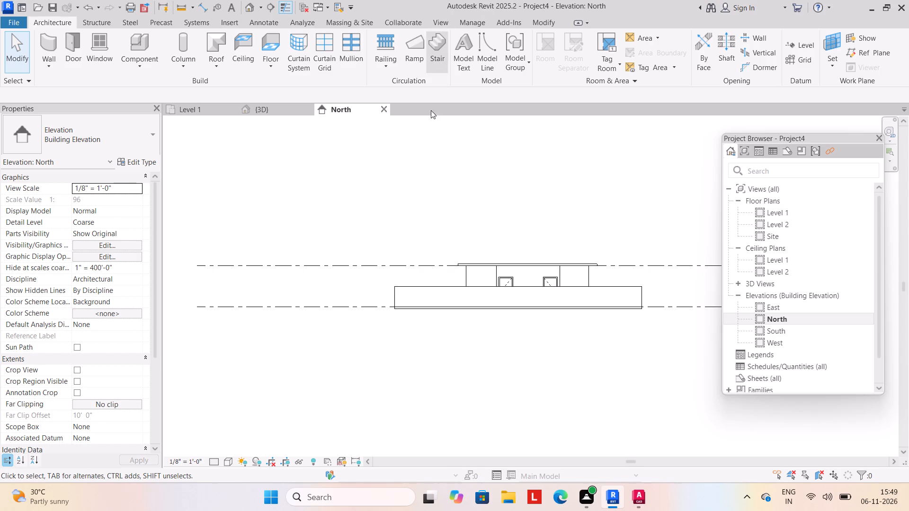
pyautogui.click(430, 286)
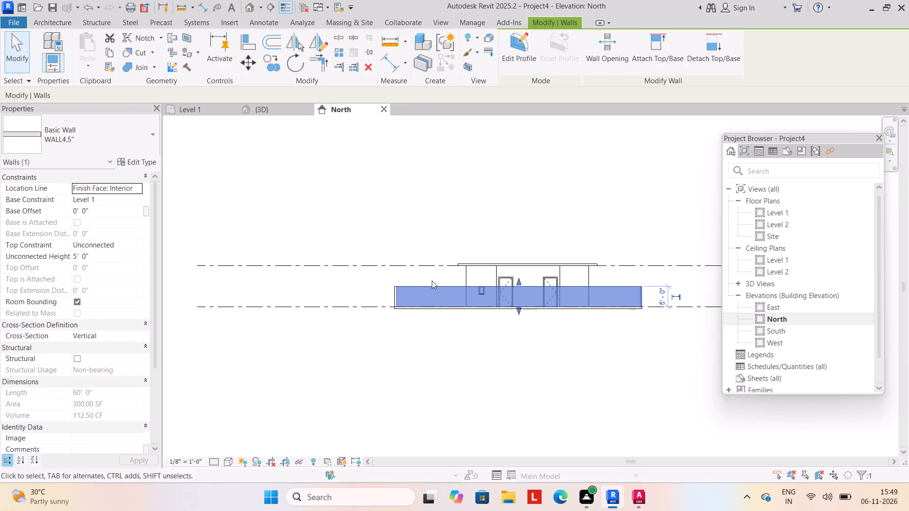
pyautogui.write('HH')
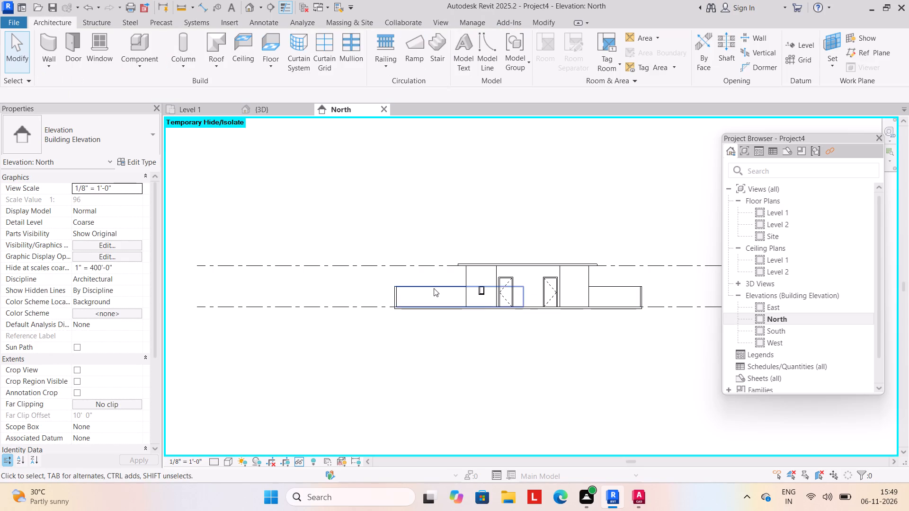
pyautogui.click(424, 286)
pyautogui.write('HH')
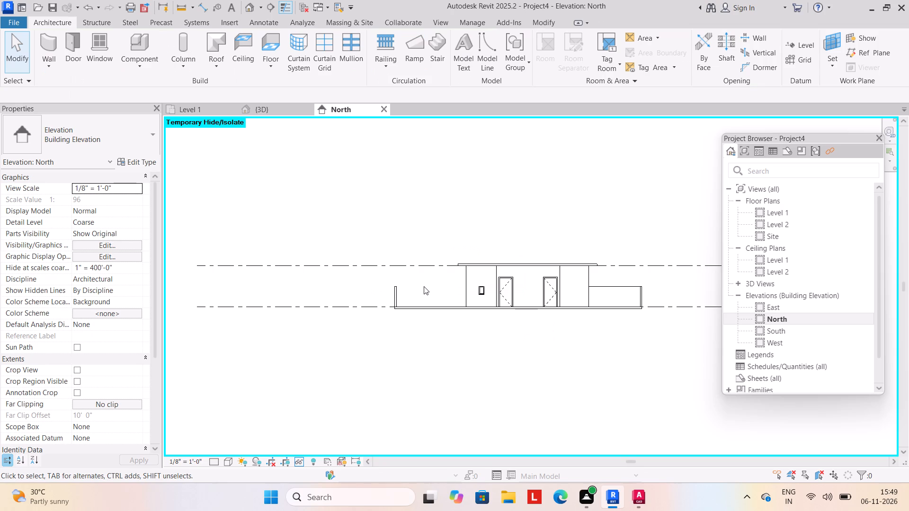
pyautogui.click(604, 286)
pyautogui.press('h')
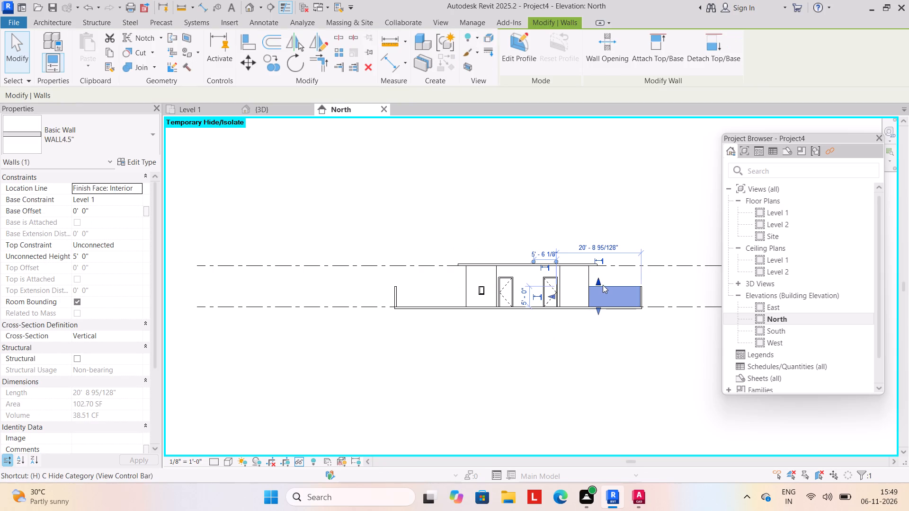
pyautogui.press('h')
pyautogui.click(642, 291)
pyautogui.press('h')
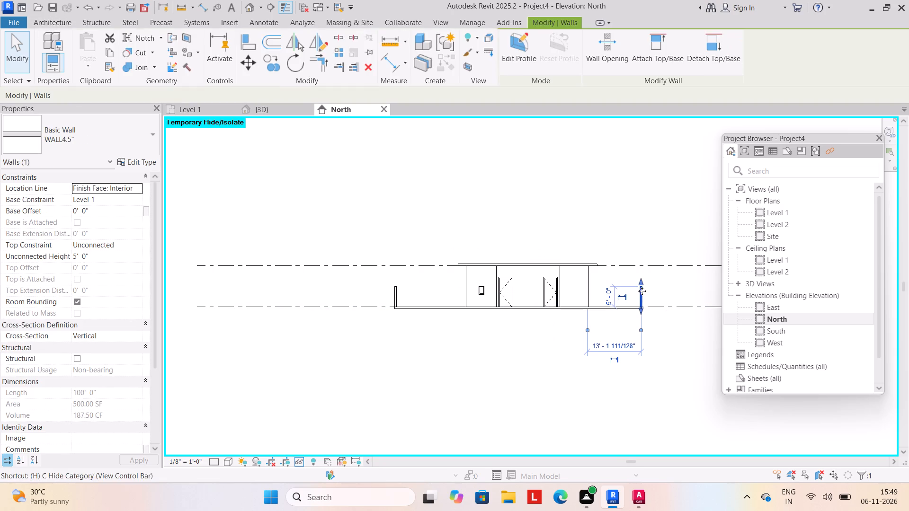
pyautogui.press('h')
pyautogui.click(390, 290)
pyautogui.press('h')
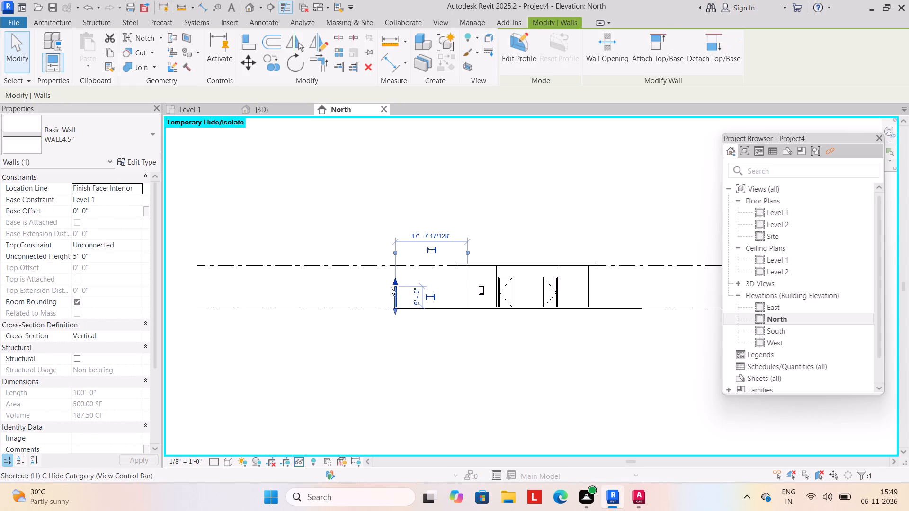
pyautogui.press('h')
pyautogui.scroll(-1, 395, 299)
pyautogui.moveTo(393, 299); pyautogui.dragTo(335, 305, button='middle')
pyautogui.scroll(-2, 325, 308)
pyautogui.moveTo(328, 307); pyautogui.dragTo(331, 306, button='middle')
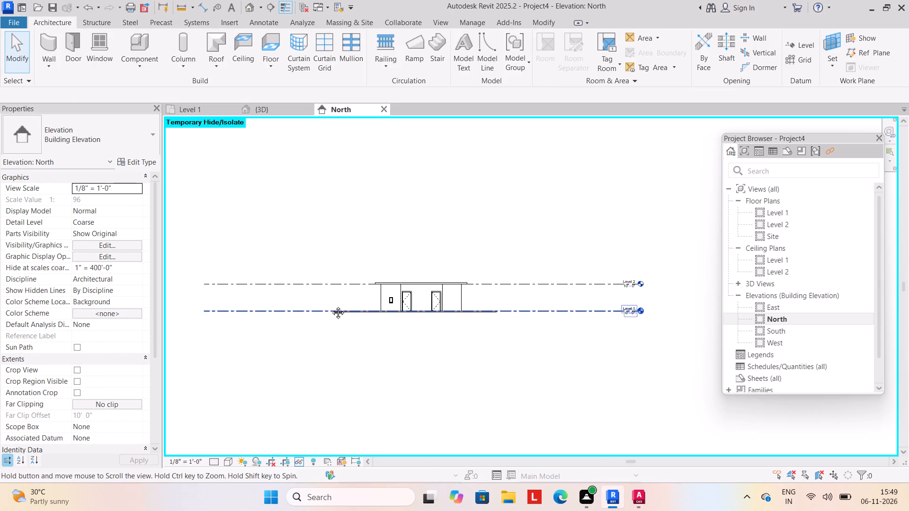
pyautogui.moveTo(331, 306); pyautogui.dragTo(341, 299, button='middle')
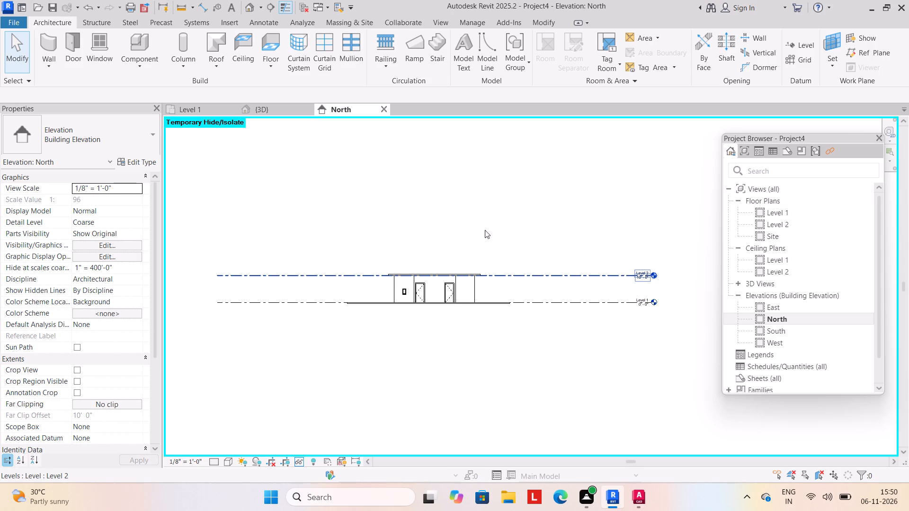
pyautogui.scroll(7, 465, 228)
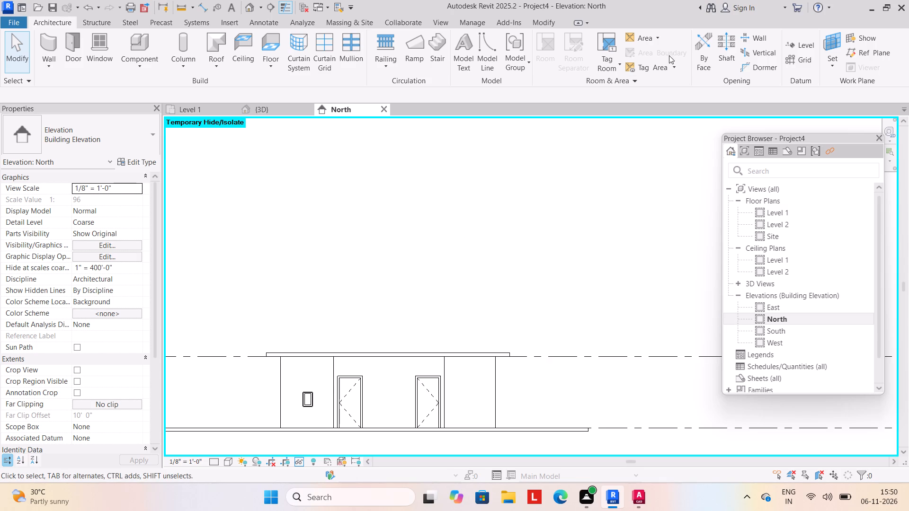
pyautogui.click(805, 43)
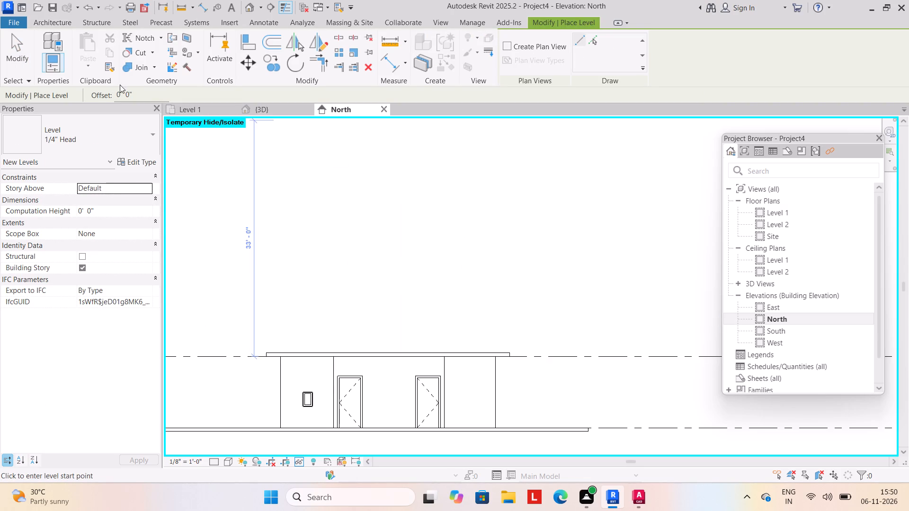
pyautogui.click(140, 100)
# Examine the Level 1 floor plan around the living room, toilet and staircase.
pyautogui.click(189, 107)
pyautogui.scroll(12, 334, 246)
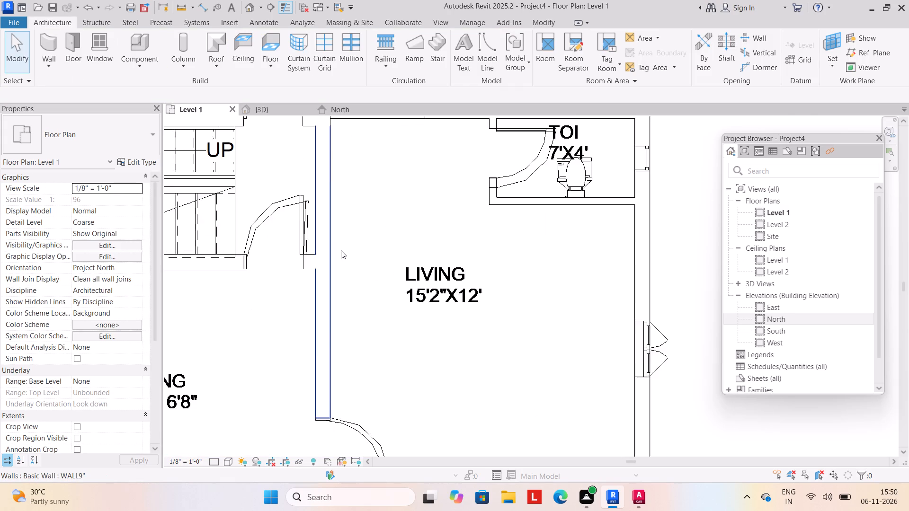
pyautogui.scroll(5, 341, 250)
pyautogui.moveTo(340, 236); pyautogui.dragTo(354, 273, button='middle')
pyautogui.scroll(-3, 354, 272)
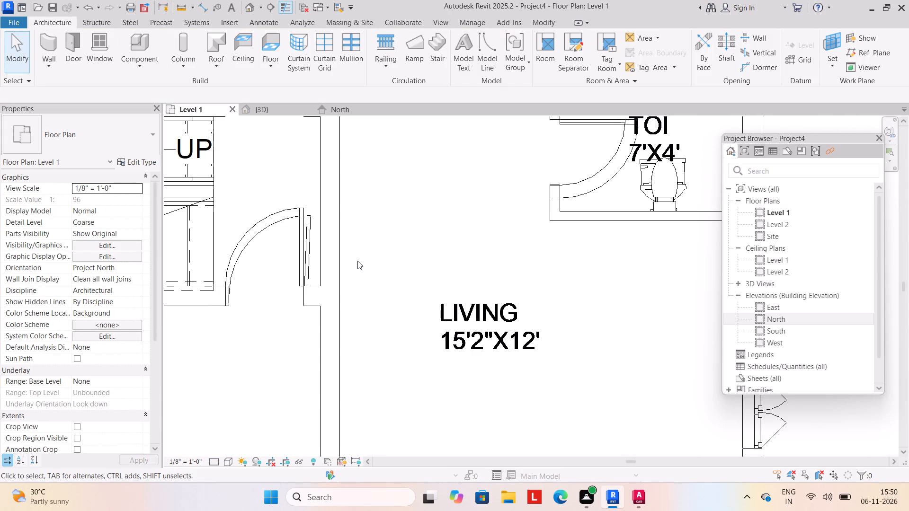
pyautogui.moveTo(361, 264); pyautogui.dragTo(368, 291, button='middle')
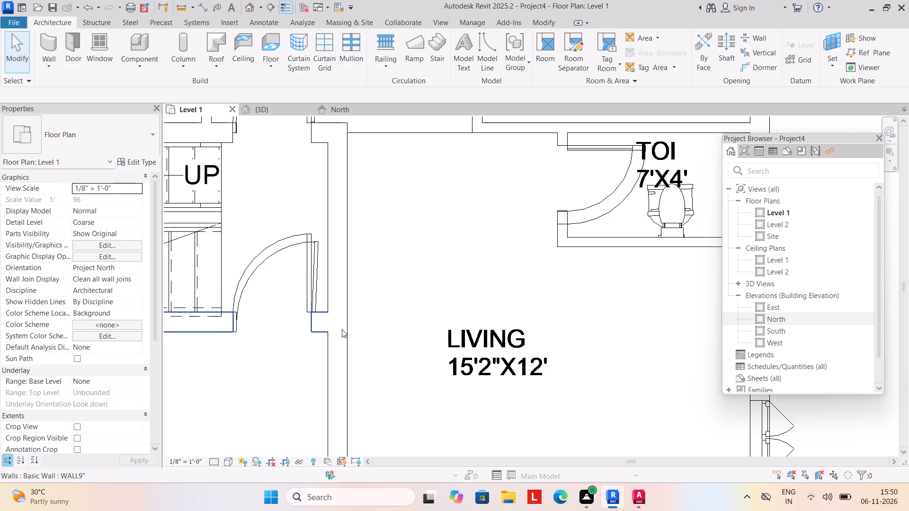
pyautogui.scroll(-5, 378, 318)
pyautogui.scroll(3, 377, 326)
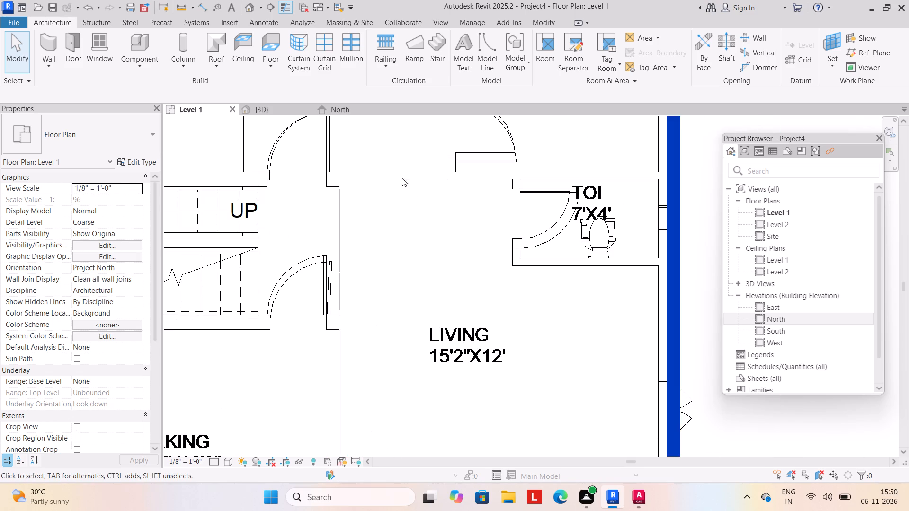
pyautogui.scroll(2, 377, 262)
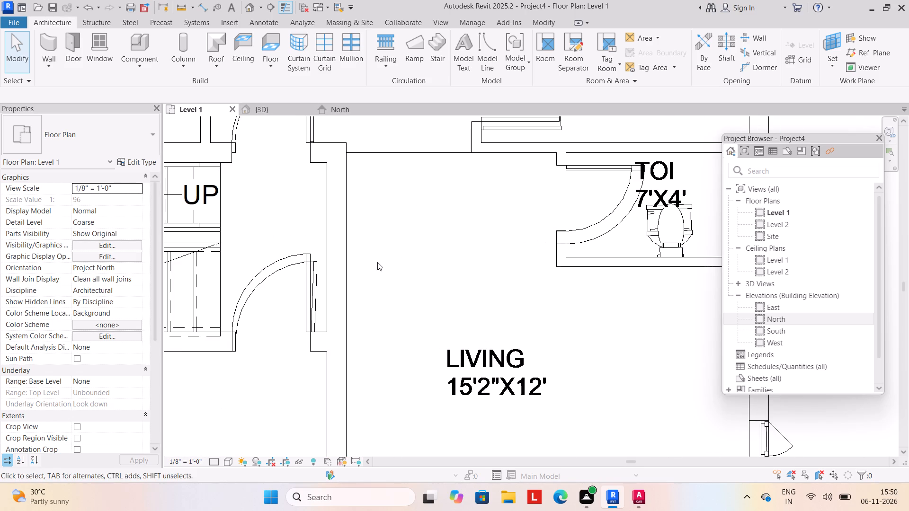
pyautogui.moveTo(377, 271); pyautogui.dragTo(372, 286, button='middle')
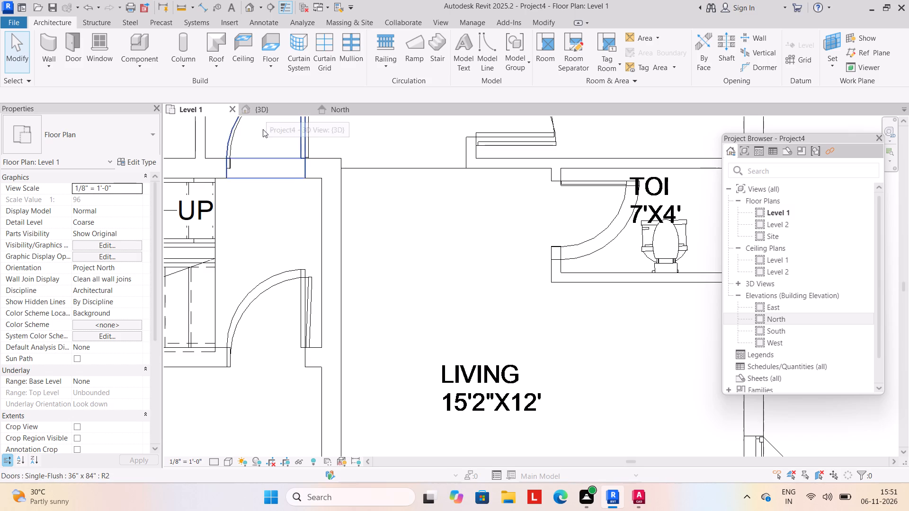
# In the North elevation, add a level offset 6" above Level 2, picking the existing level line as reference.
pyautogui.click(346, 106)
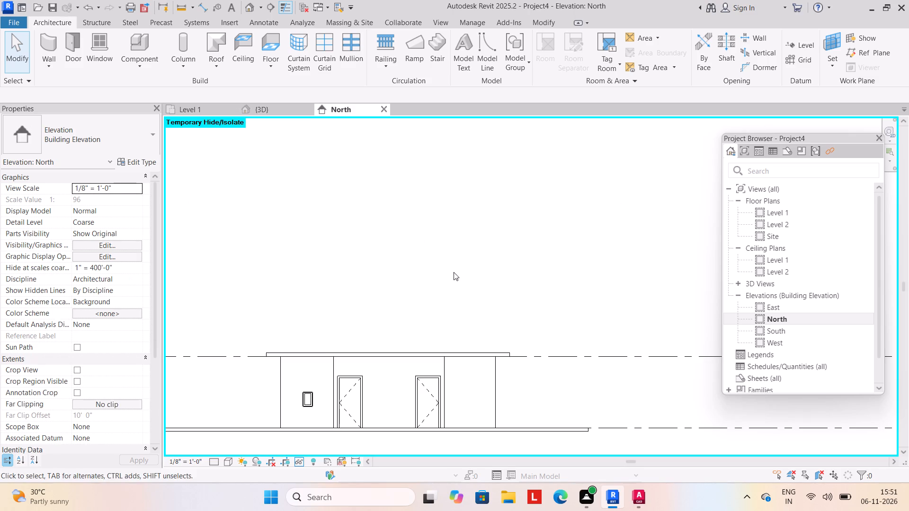
pyautogui.moveTo(493, 307); pyautogui.dragTo(472, 283, button='middle')
pyautogui.scroll(-1, 489, 260)
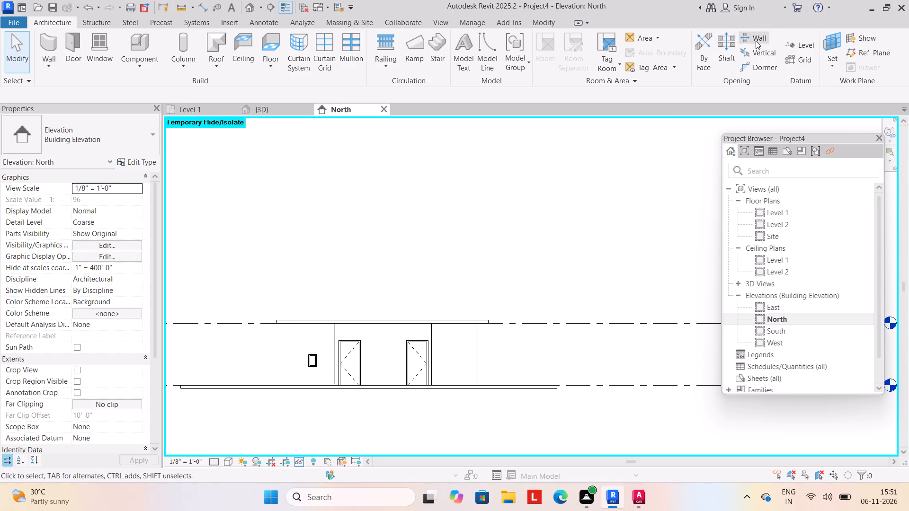
pyautogui.click(803, 43)
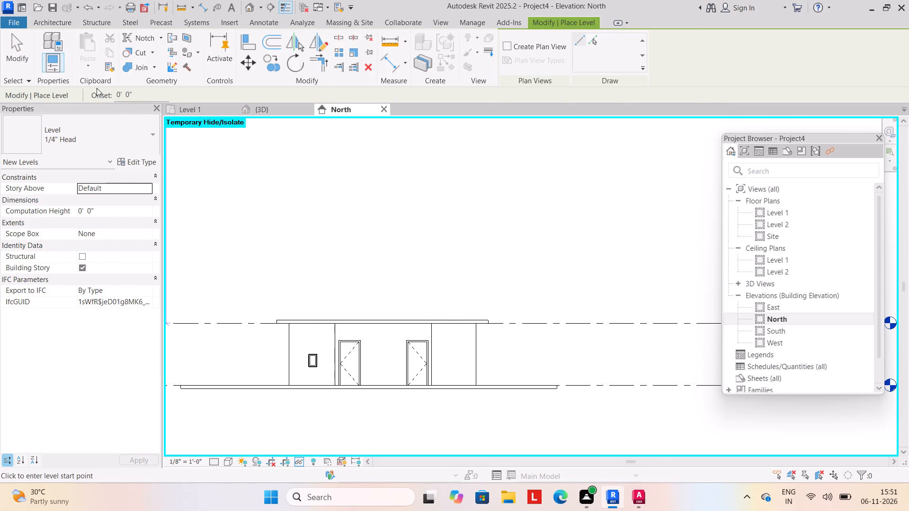
pyautogui.click(143, 92)
pyautogui.press('BackSpace')
pyautogui.press('BackSpace')
pyautogui.press('BackSpace')
pyautogui.press('BackSpace')
pyautogui.press('BackSpace')
pyautogui.press('BackSpace')
pyautogui.press('BackSpace')
pyautogui.press('BackSpace')
pyautogui.press('BackSpace')
pyautogui.press('BackSpace')
pyautogui.press('BackSpace')
pyautogui.write('6"')
pyautogui.press('Return')
pyautogui.click(592, 40)
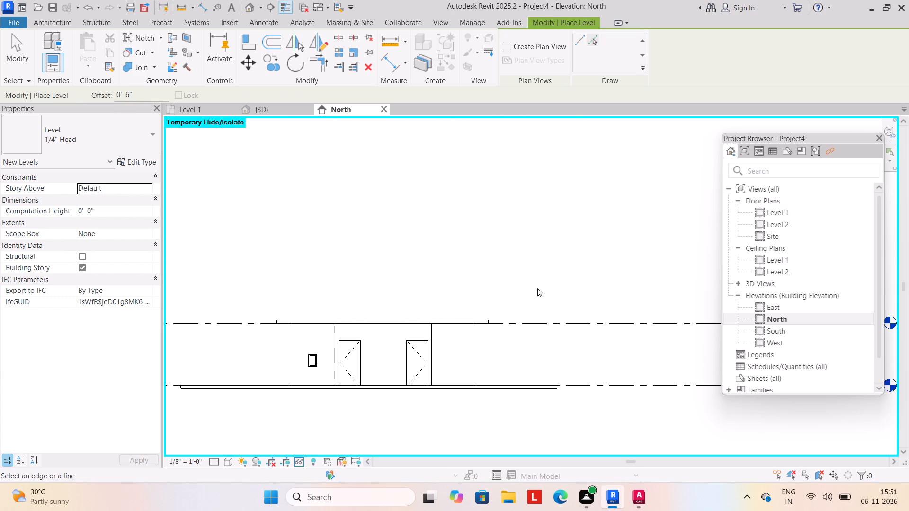
pyautogui.click(539, 320)
# Add six more levels above Level 3, each offset 10' 6" from the level line below it.
pyautogui.click(141, 94)
pyautogui.press('BackSpace')
pyautogui.press('BackSpace')
pyautogui.press('BackSpace')
pyautogui.press('BackSpace')
pyautogui.press('BackSpace')
pyautogui.press('BackSpace')
pyautogui.press('BackSpace')
pyautogui.press('BackSpace')
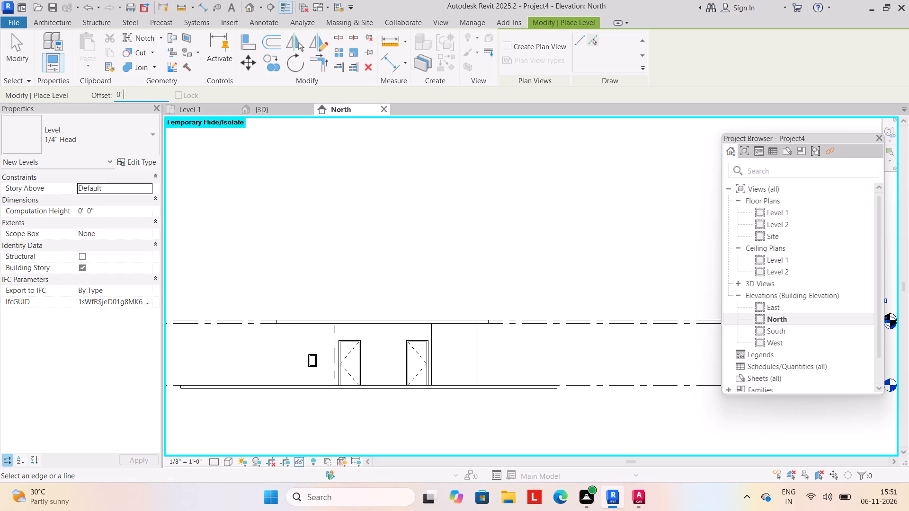
pyautogui.write('10\'6"')
pyautogui.press('Return')
pyautogui.click(594, 39)
pyautogui.click(499, 318)
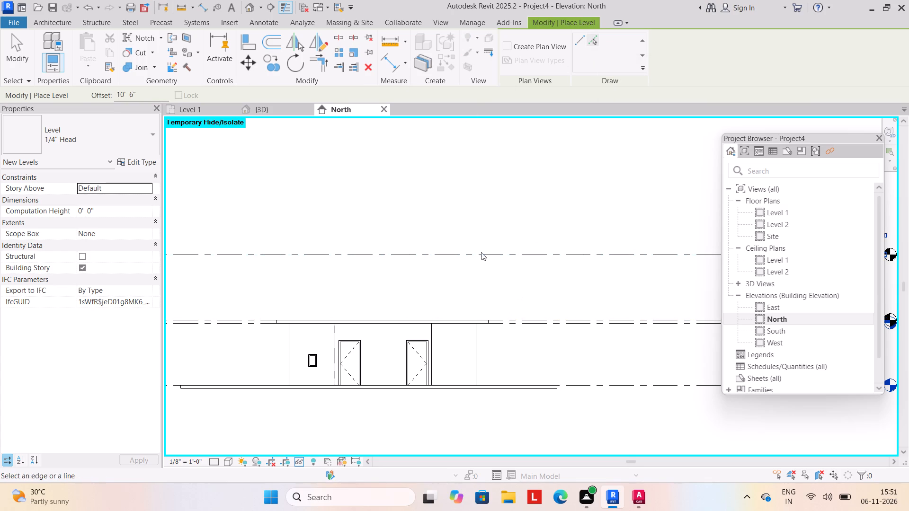
pyautogui.click(477, 253)
pyautogui.scroll(-5, 477, 255)
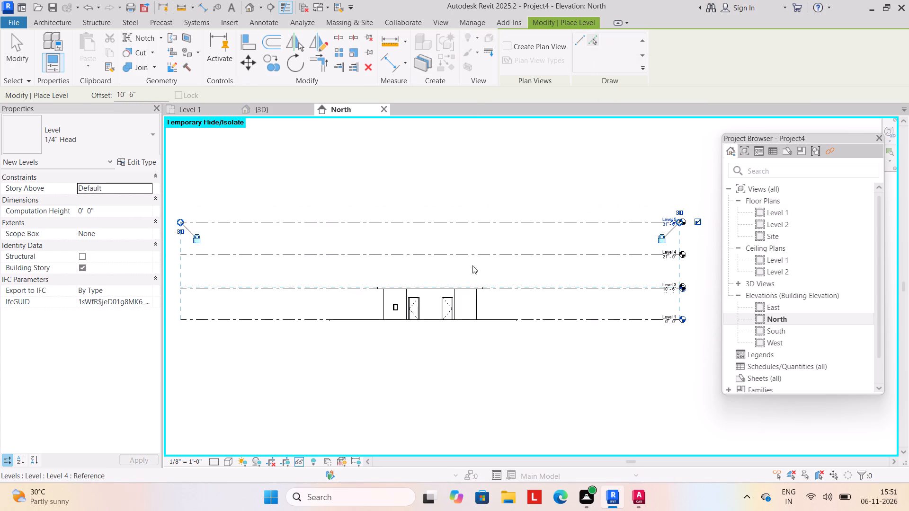
pyautogui.click(471, 220)
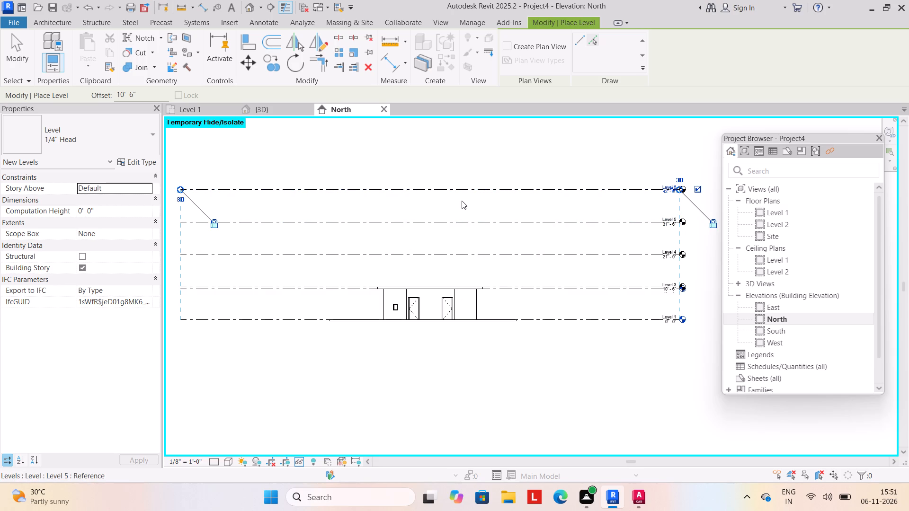
pyautogui.click(462, 187)
pyautogui.moveTo(459, 240); pyautogui.dragTo(455, 249, button='middle')
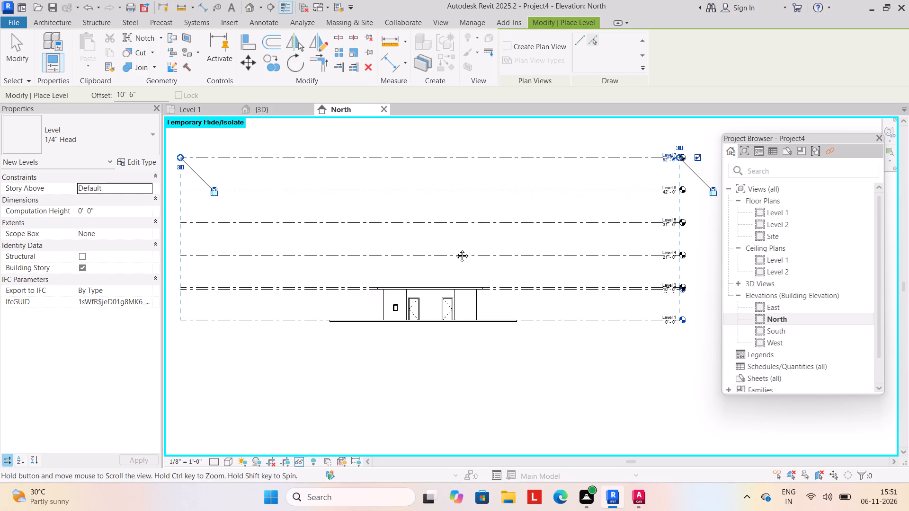
pyautogui.moveTo(455, 249); pyautogui.dragTo(430, 287, button='middle')
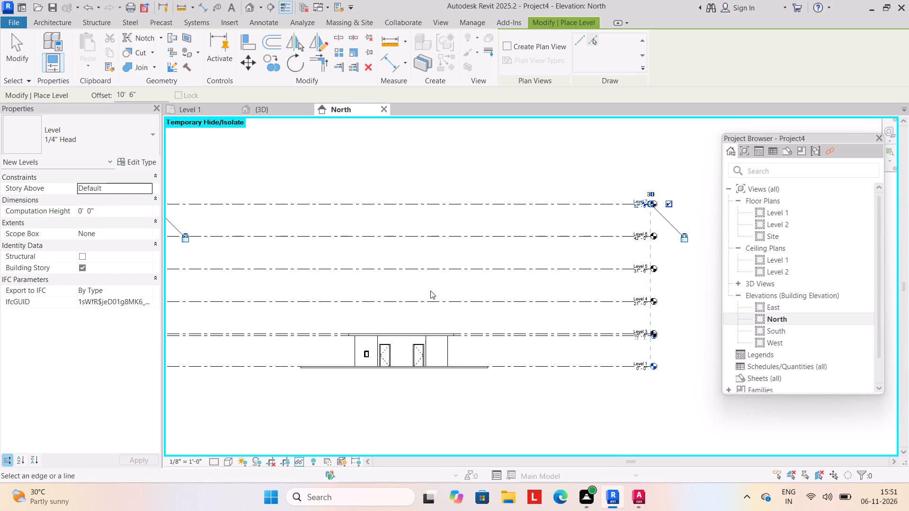
pyautogui.click(428, 199)
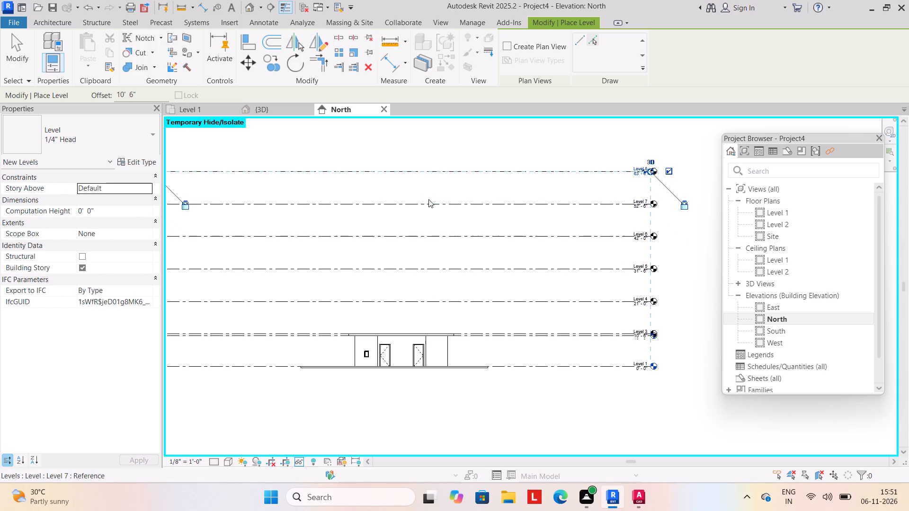
pyautogui.scroll(-1, 426, 186)
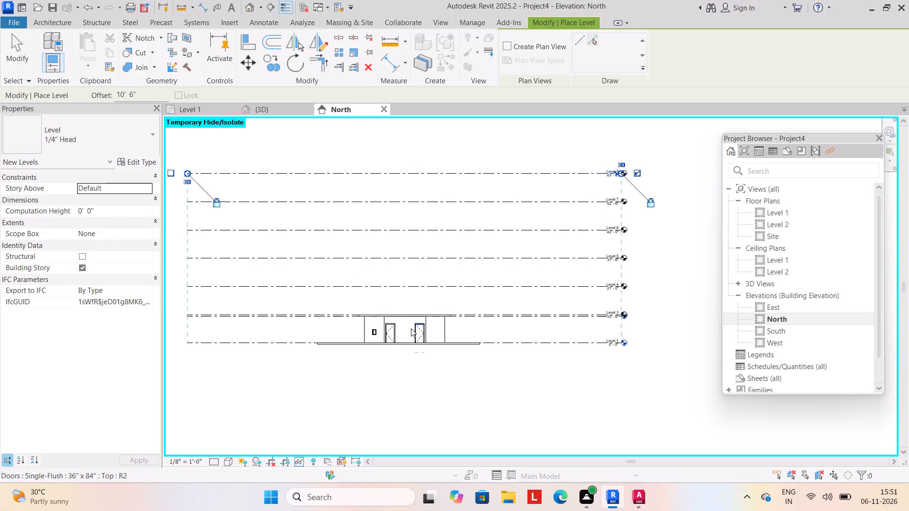
pyautogui.click(418, 172)
pyautogui.scroll(-2, 355, 303)
pyautogui.moveTo(355, 310); pyautogui.dragTo(352, 331, button='middle')
pyautogui.press('Escape')
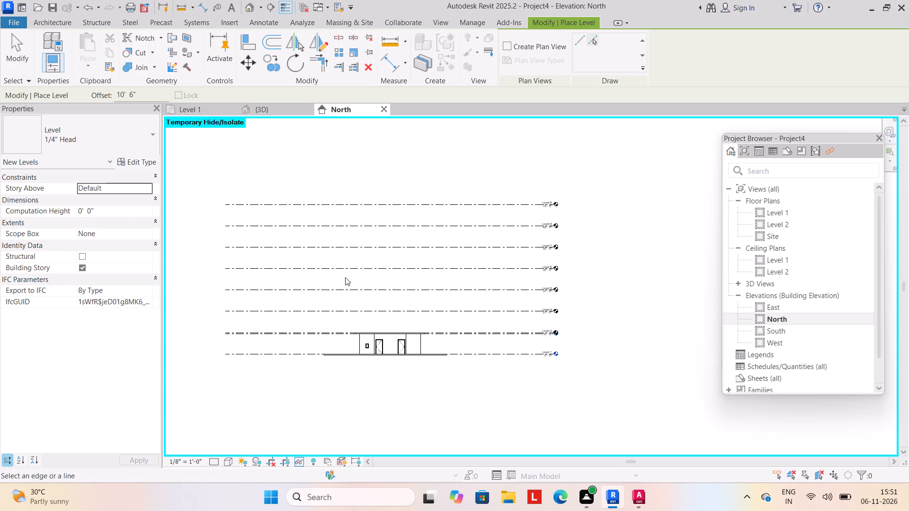
pyautogui.press('Escape')
pyautogui.scroll(5, 396, 363)
pyautogui.press('Escape')
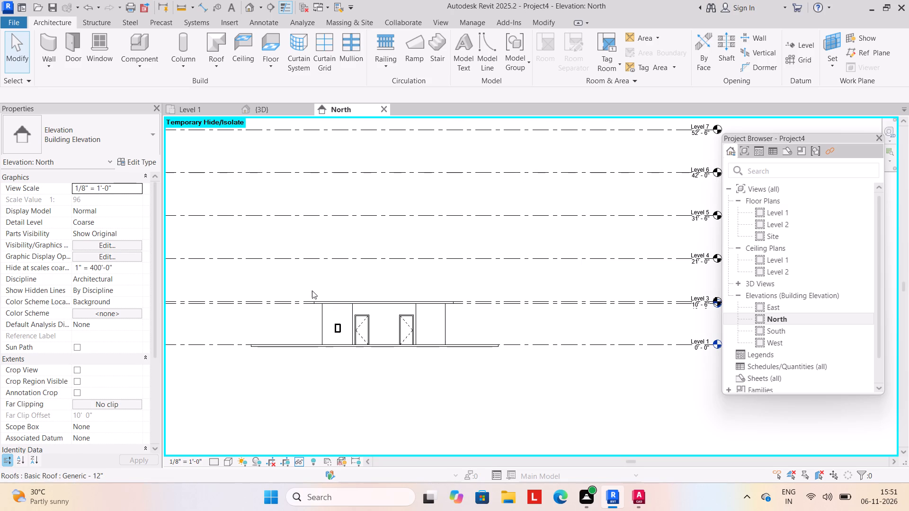
# Copy the whole ground storey with its roof, leaving out the base floor, and paste it aligned to Levels 3, 4, 5 and 6.
pyautogui.moveTo(297, 285); pyautogui.dragTo(484, 345)
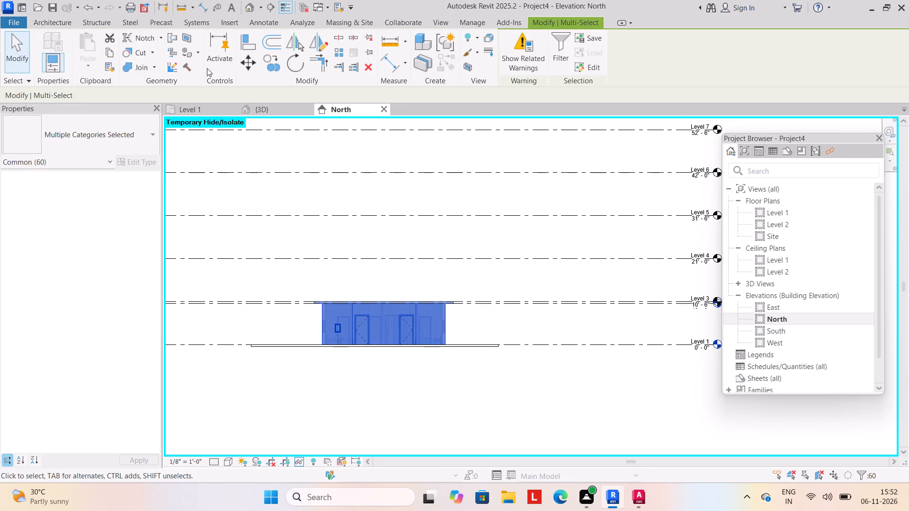
pyautogui.click(105, 57)
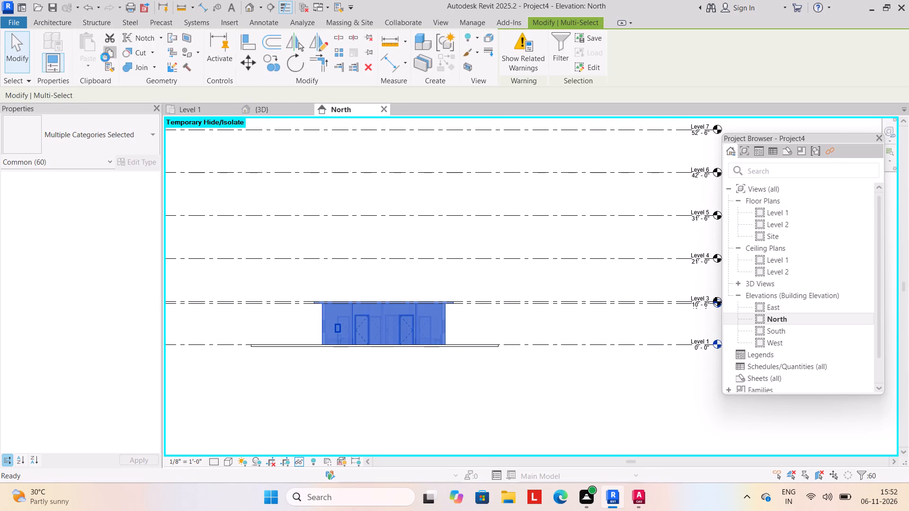
pyautogui.click(90, 62)
pyautogui.click(114, 104)
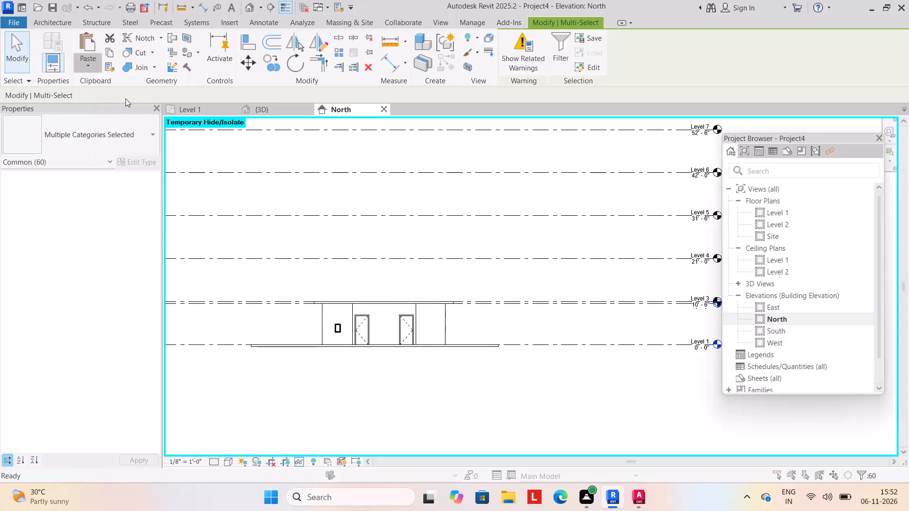
pyautogui.moveTo(297, 191); pyautogui.dragTo(298, 215)
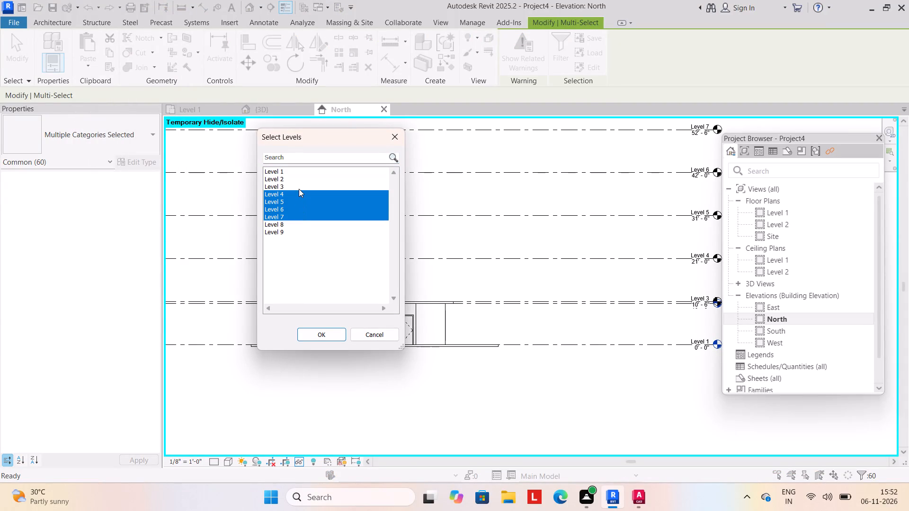
pyautogui.moveTo(299, 188); pyautogui.dragTo(300, 204)
pyautogui.moveTo(297, 193); pyautogui.dragTo(296, 211)
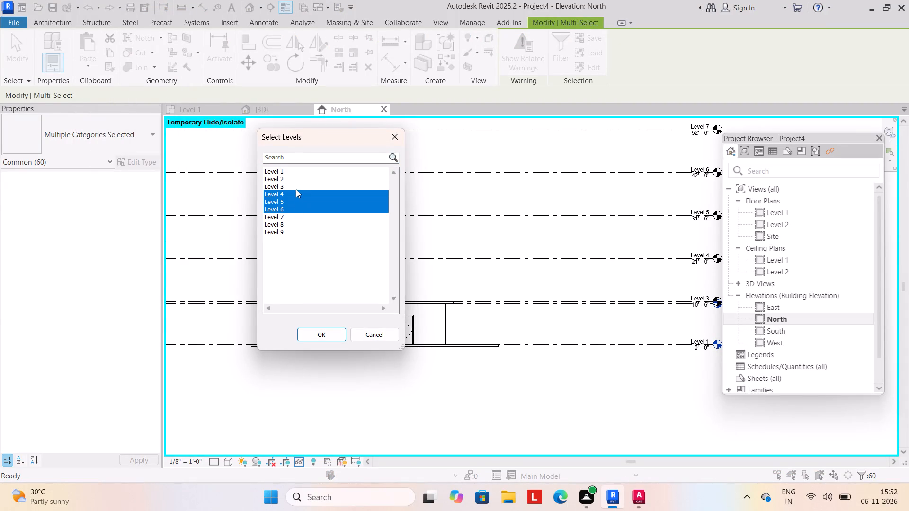
pyautogui.moveTo(296, 188); pyautogui.dragTo(300, 207)
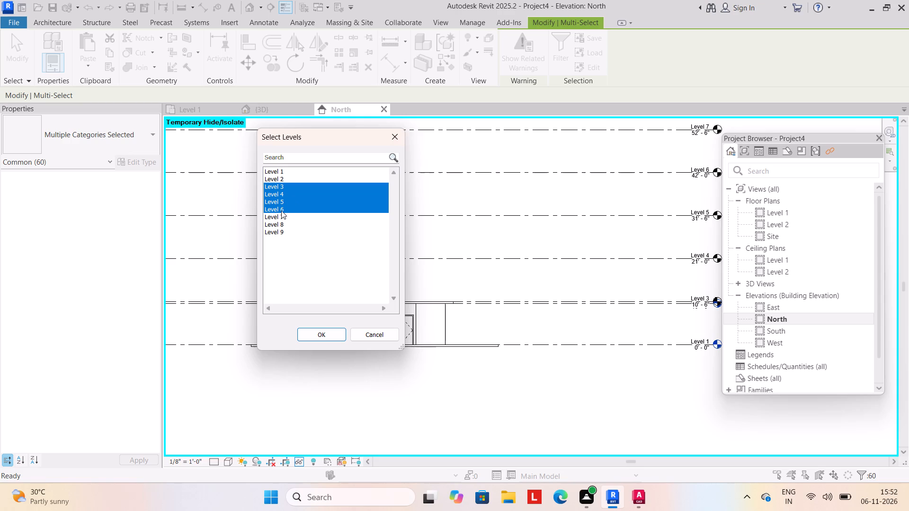
pyautogui.click(319, 336)
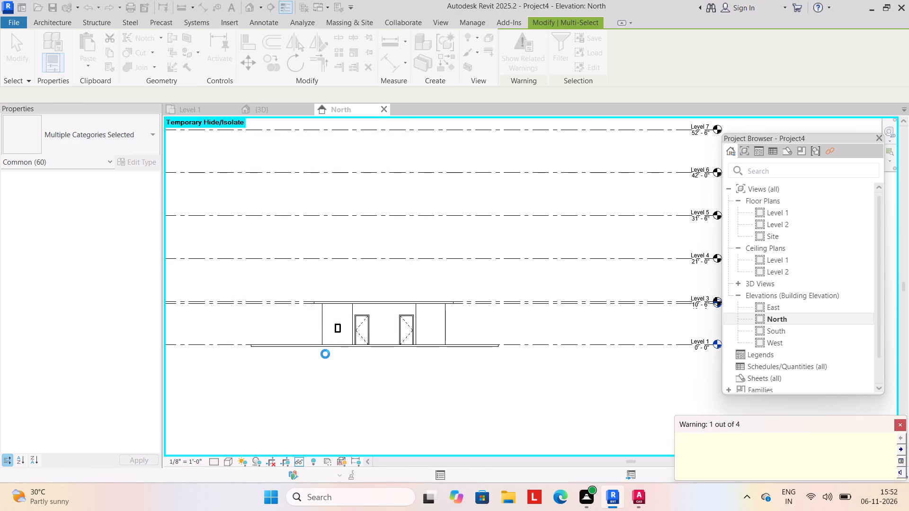
pyautogui.click(326, 371)
pyautogui.scroll(-2, 322, 365)
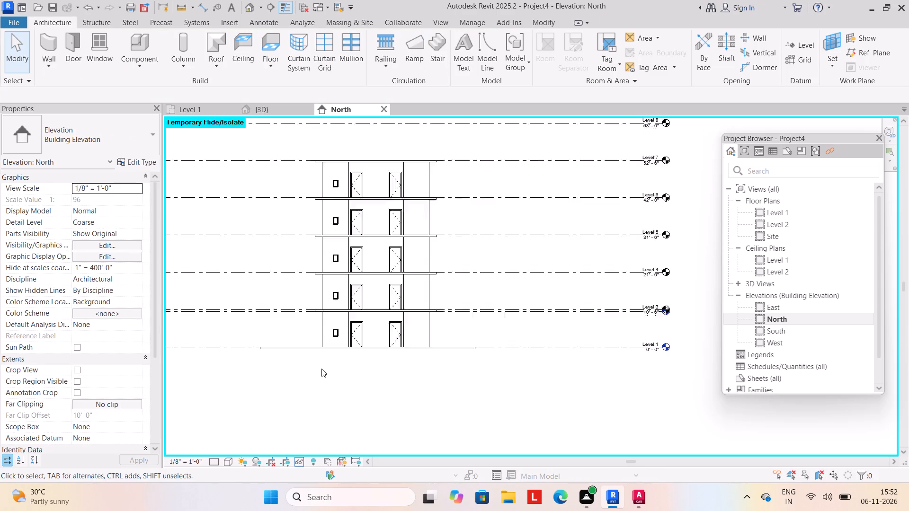
pyautogui.scroll(-2, 321, 369)
pyautogui.middleClick(319, 362)
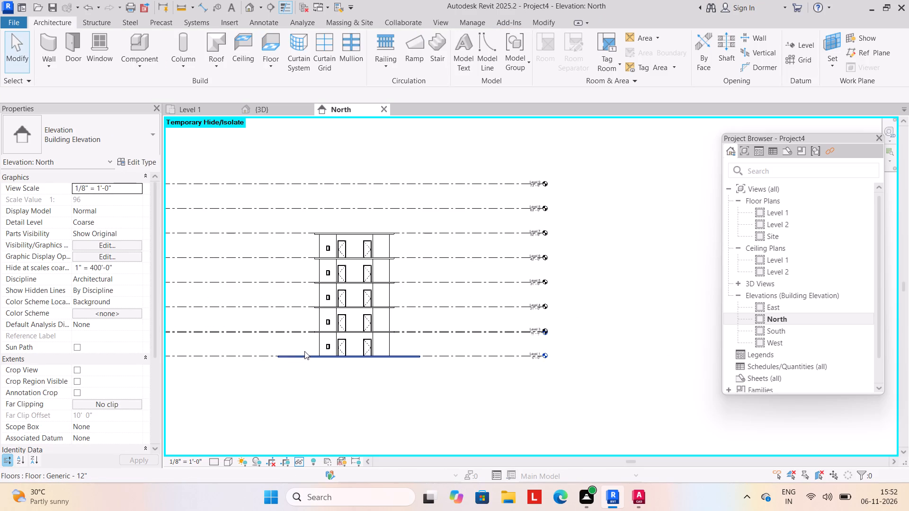
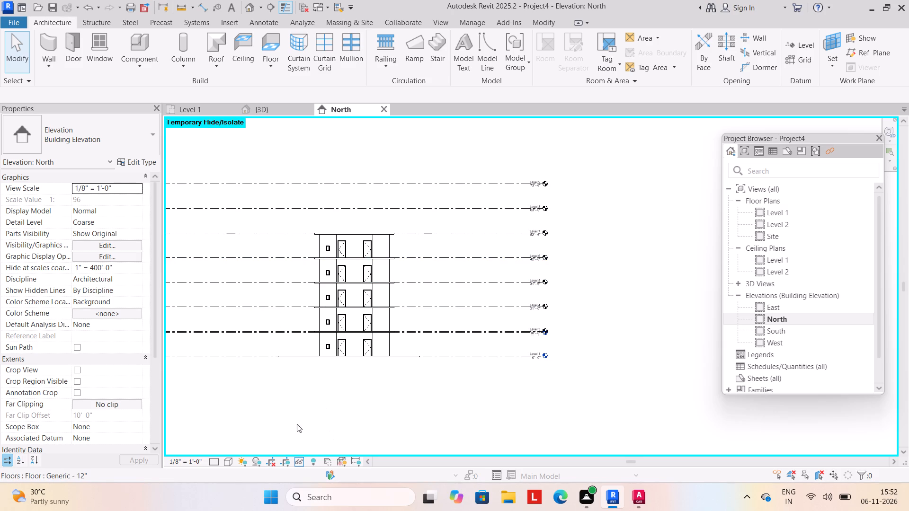
# In the 3D view, delete the ground storey's front WALL4.5" wall facing the gate.
pyautogui.click(280, 112)
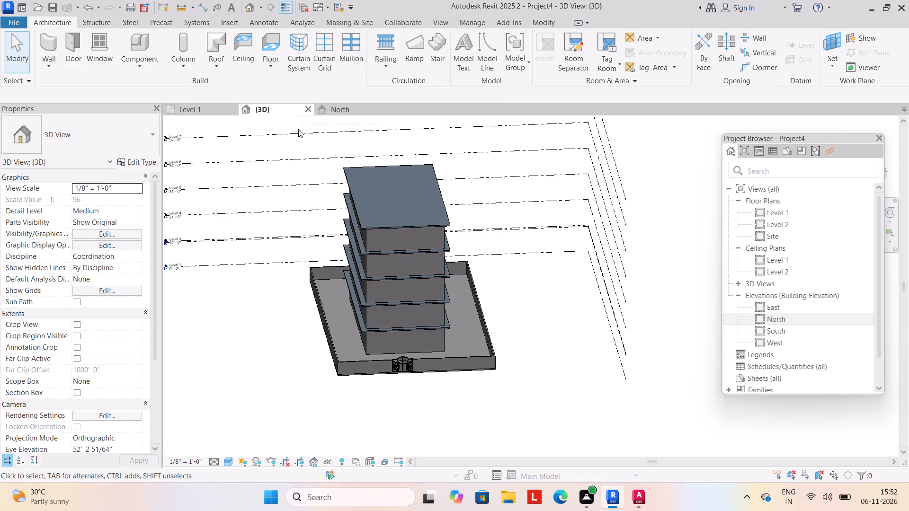
pyautogui.keyDown('shift'); pyautogui.moveTo(365, 340); pyautogui.dragTo(350, 288, button='middle'); pyautogui.keyUp('shift')
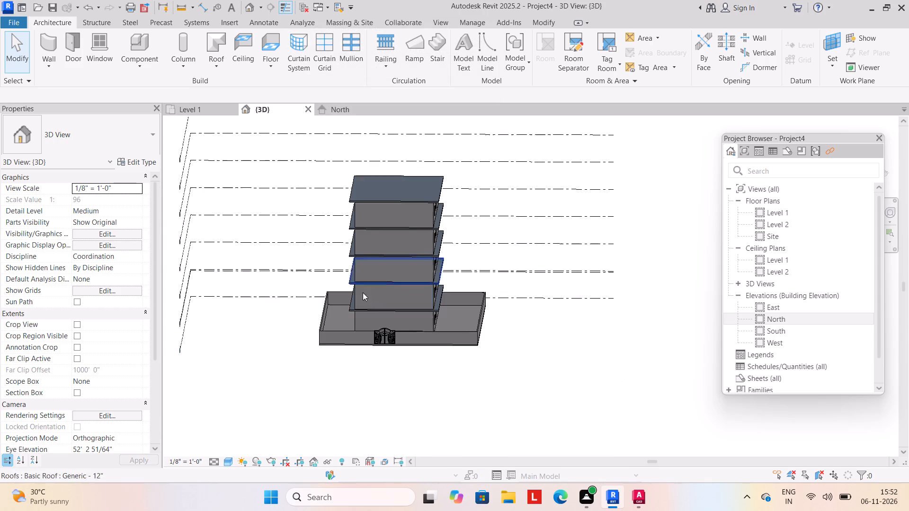
pyautogui.keyDown('shift'); pyautogui.moveTo(383, 333); pyautogui.dragTo(376, 401, button='middle'); pyautogui.keyUp('shift')
pyautogui.click(399, 358)
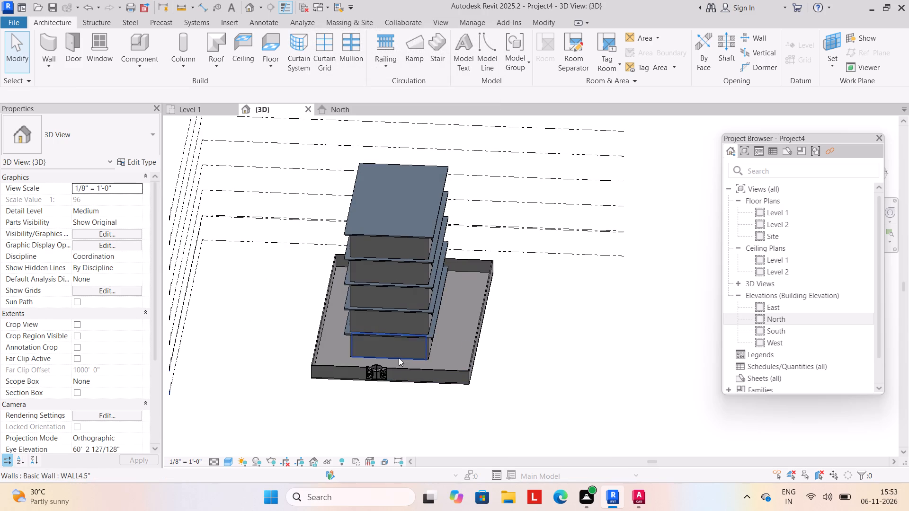
pyautogui.press('Delete')
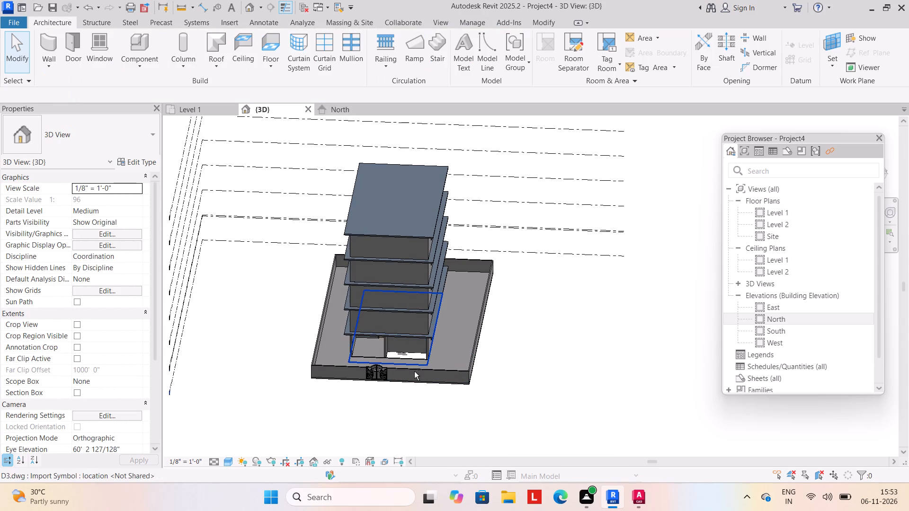
# Place a Single-Flush 36" x 84" door in the front wall of each of the four upper storeys, above the ground-storey door.
pyautogui.keyDown('shift'); pyautogui.moveTo(414, 371); pyautogui.dragTo(419, 301, button='middle'); pyautogui.keyUp('shift')
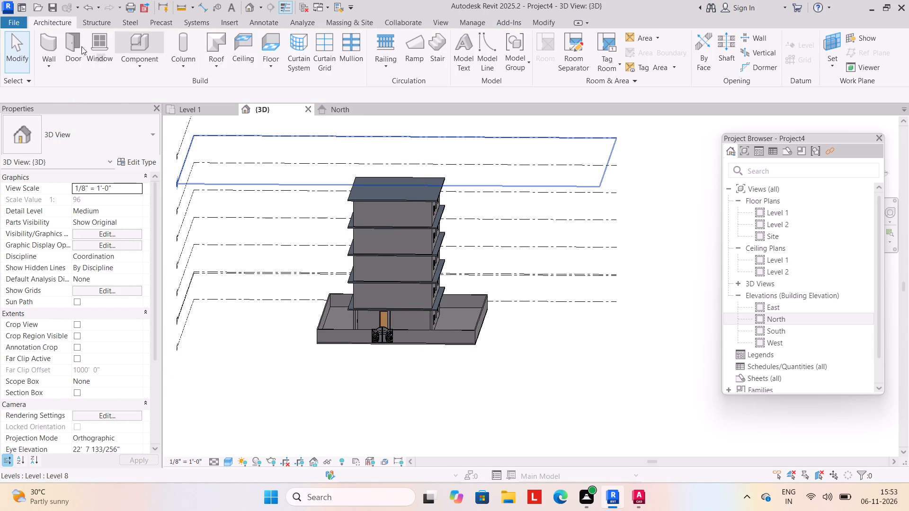
pyautogui.click(79, 47)
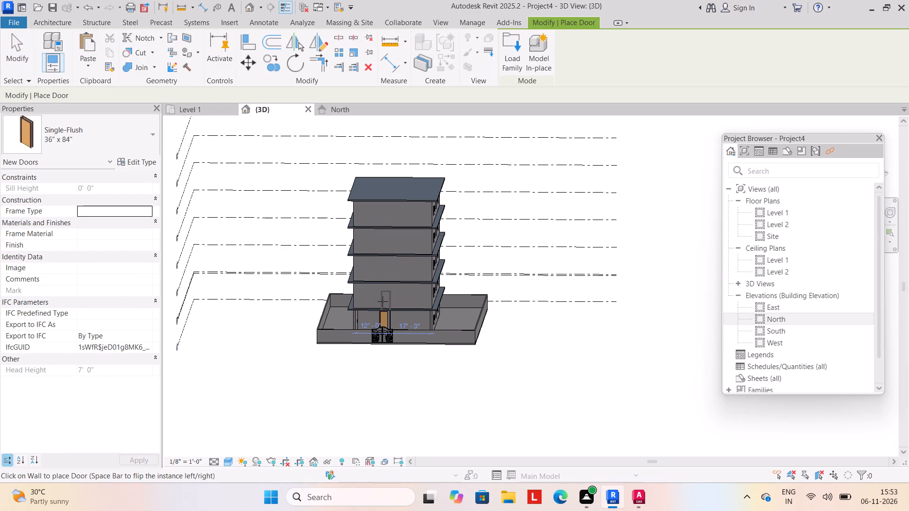
pyautogui.click(383, 301)
pyautogui.click(387, 264)
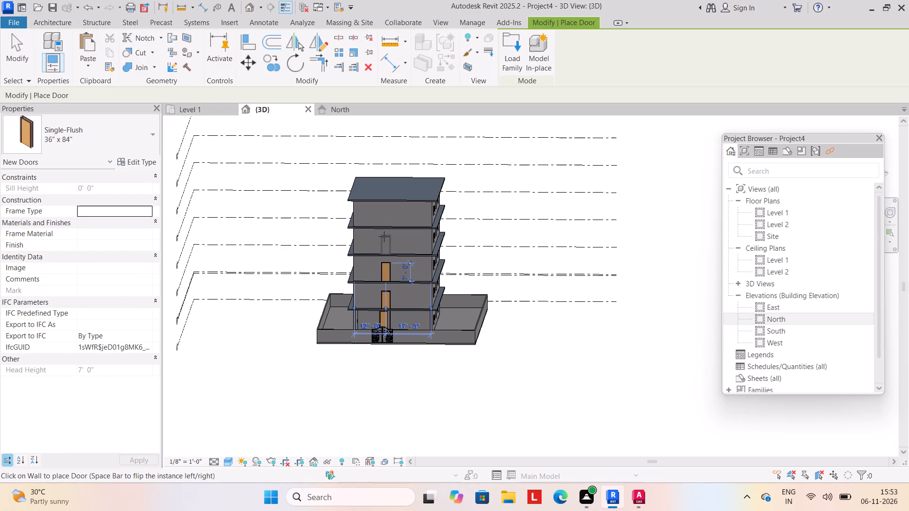
pyautogui.click(384, 236)
pyautogui.click(384, 212)
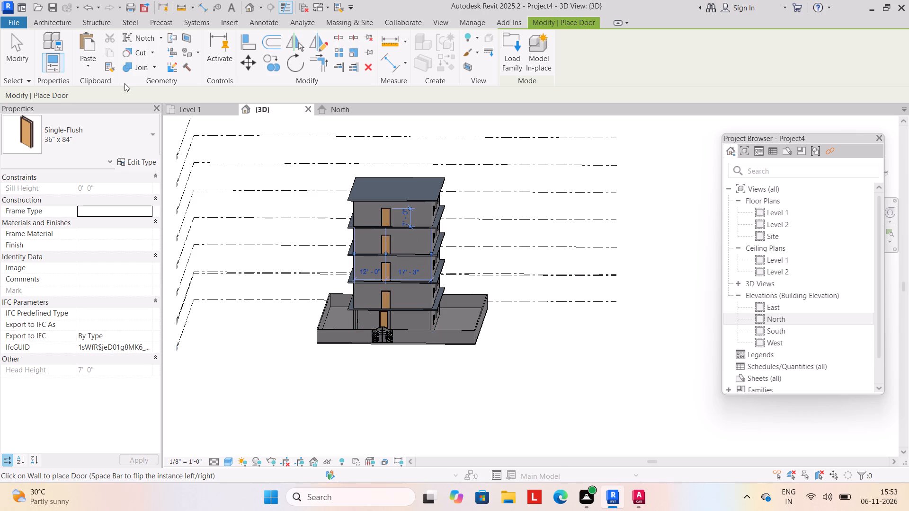
# Place a Window-Casement-Double 34" x 36" beside the front door on each of the four upper storeys.
pyautogui.click(68, 12)
pyautogui.click(68, 19)
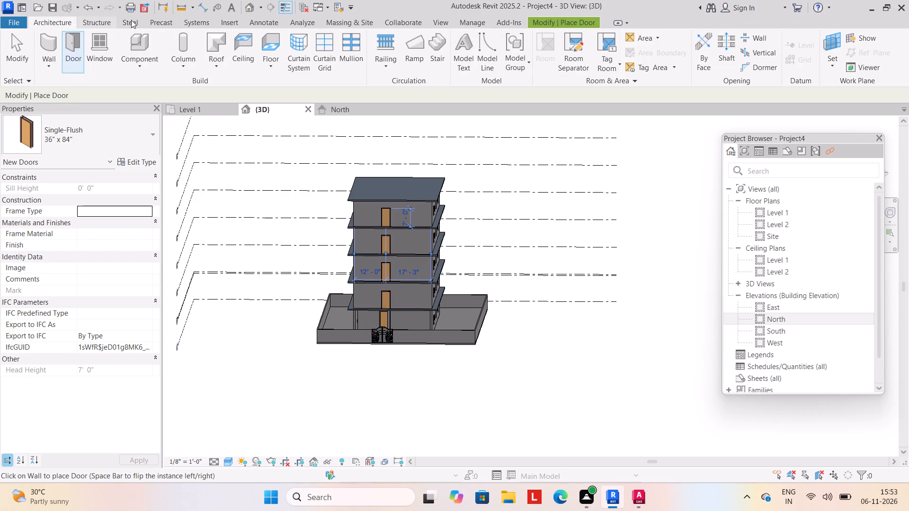
pyautogui.click(102, 43)
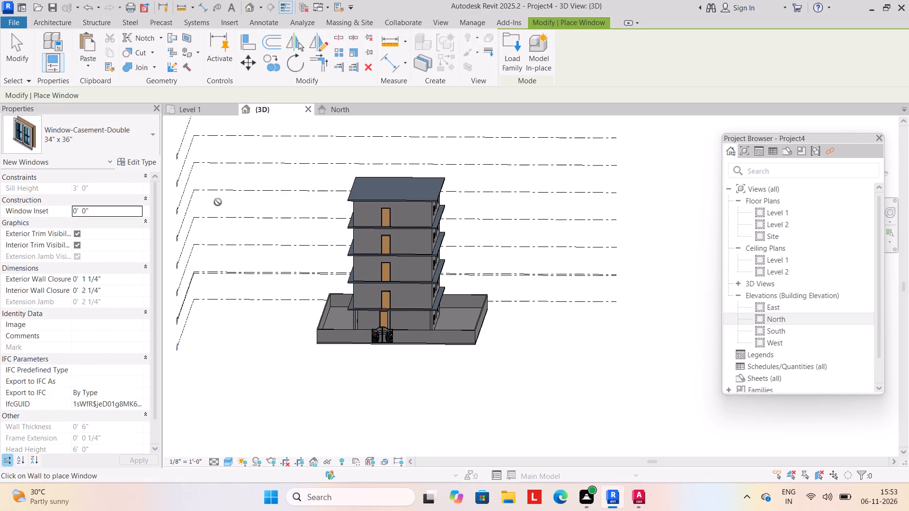
pyautogui.click(410, 300)
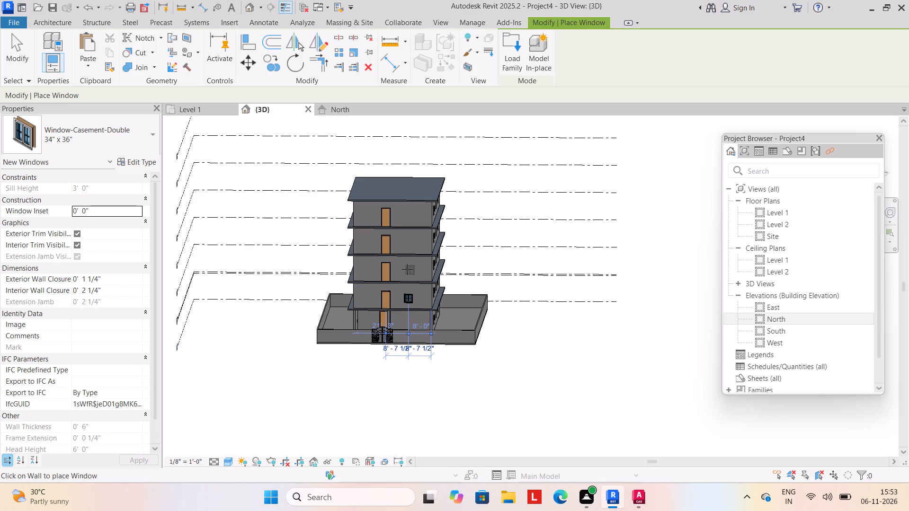
pyautogui.click(405, 269)
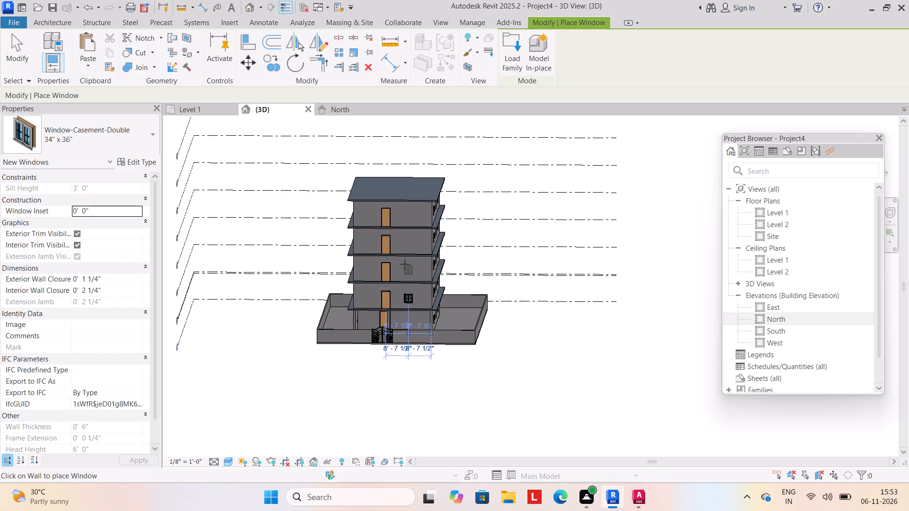
pyautogui.click(408, 241)
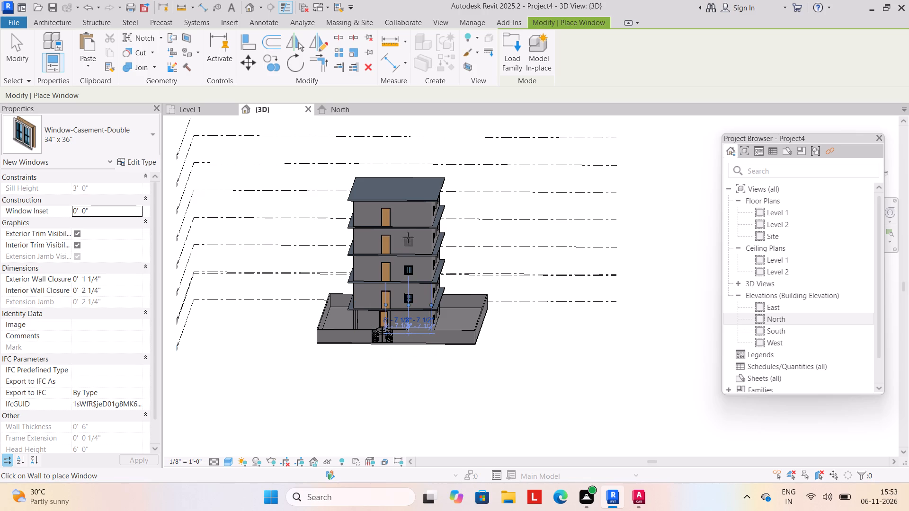
pyautogui.click(409, 215)
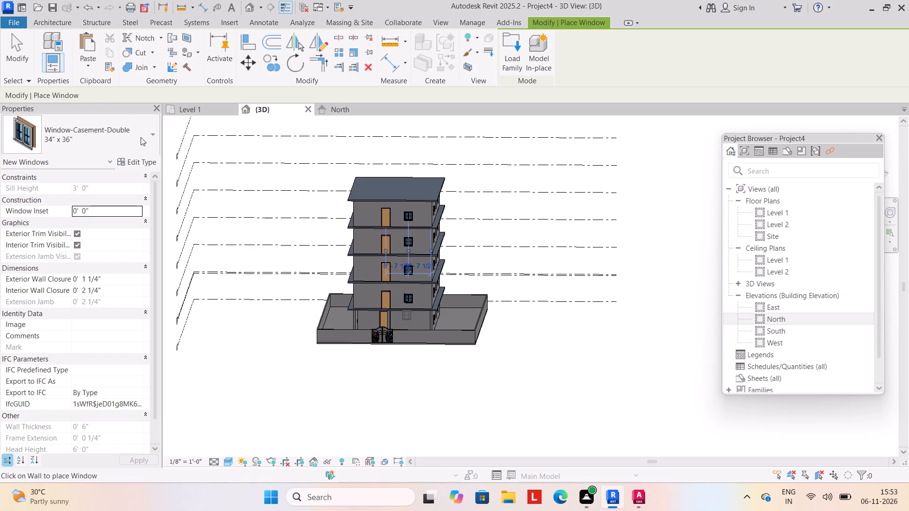
pyautogui.click(9, 50)
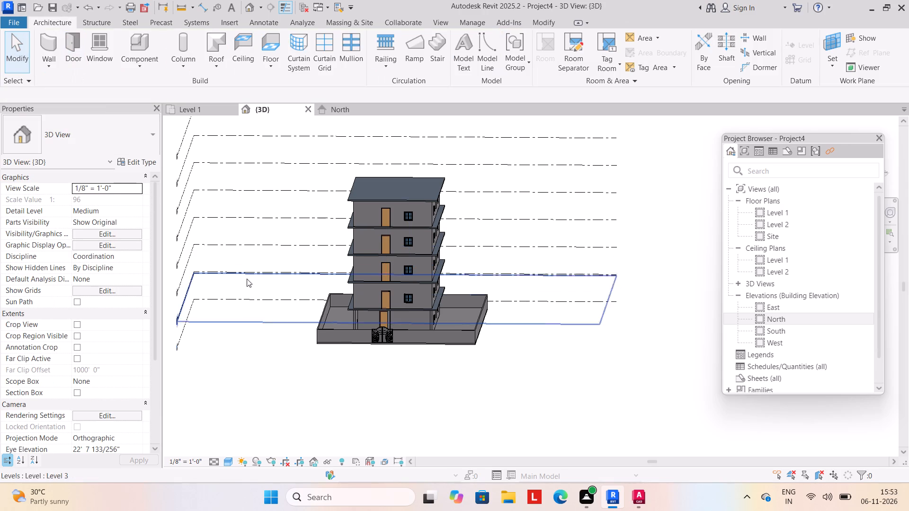
# On the Level 1 plan, sketch a rectangular Handrail - Rectangular railing path around the building, offset 2' outside its outer walls.
pyautogui.scroll(-1, 293, 313)
pyautogui.keyDown('shift'); pyautogui.moveTo(413, 366); pyautogui.dragTo(410, 343, button='middle'); pyautogui.keyUp('shift')
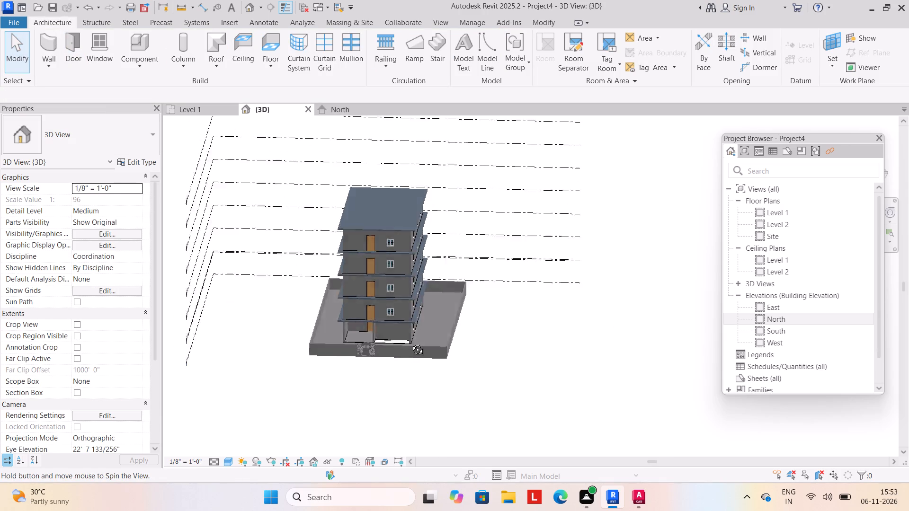
pyautogui.keyDown('shift'); pyautogui.moveTo(410, 343); pyautogui.dragTo(410, 342, button='middle'); pyautogui.keyUp('shift')
pyautogui.click(206, 110)
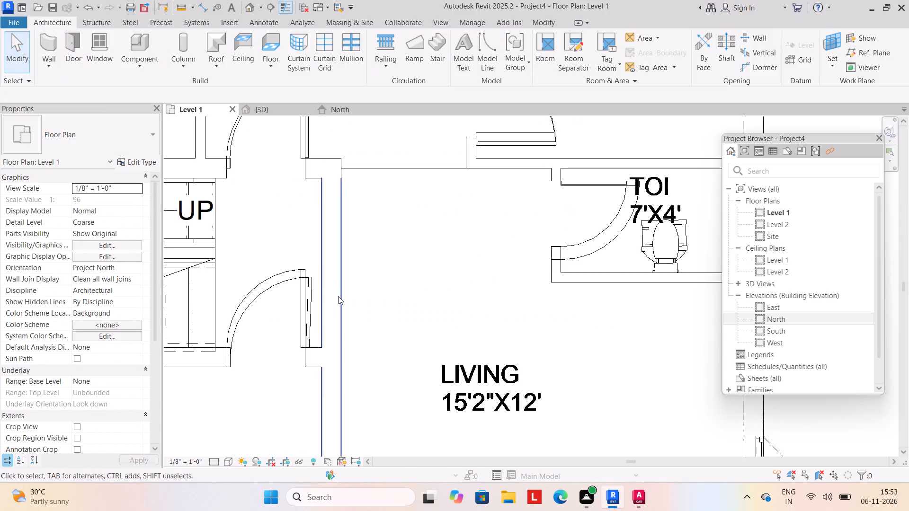
pyautogui.scroll(-13, 338, 299)
pyautogui.moveTo(340, 301); pyautogui.dragTo(346, 306, button='middle')
pyautogui.scroll(-2, 346, 306)
pyautogui.moveTo(346, 305); pyautogui.dragTo(353, 297, button='middle')
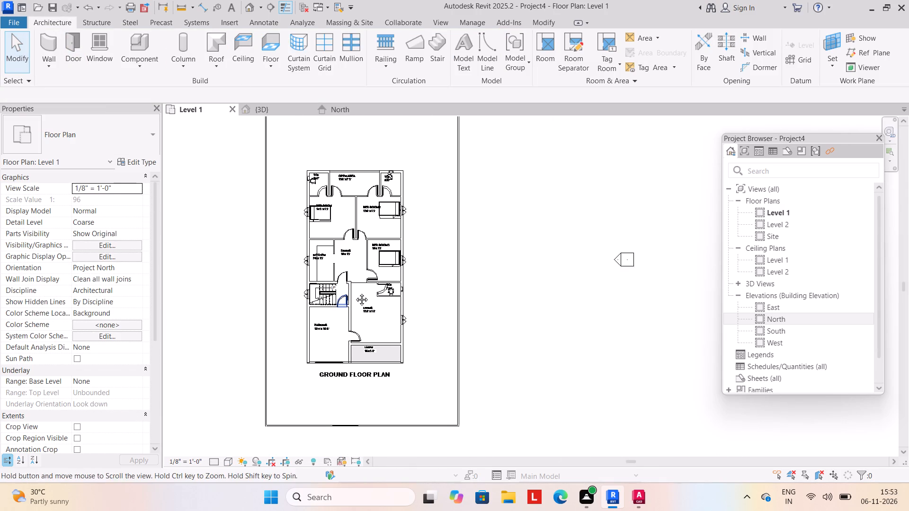
pyautogui.click(388, 65)
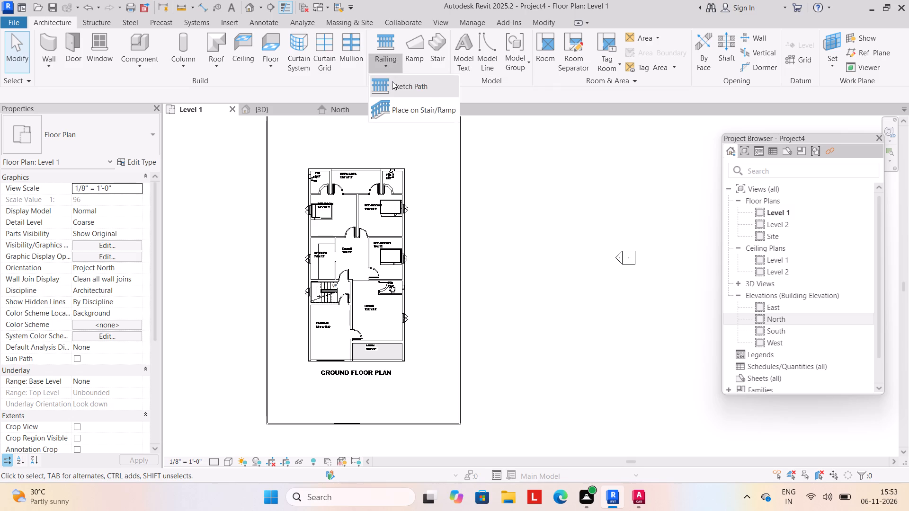
pyautogui.click(392, 81)
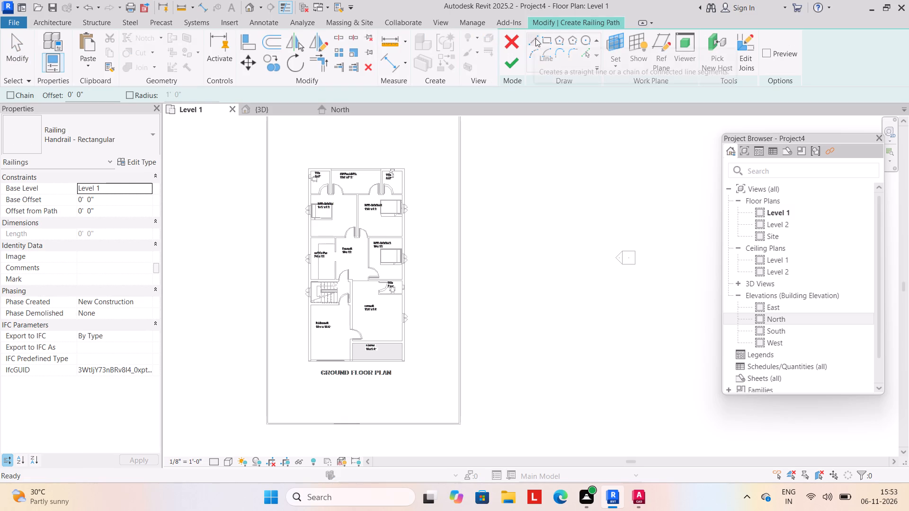
pyautogui.click(547, 39)
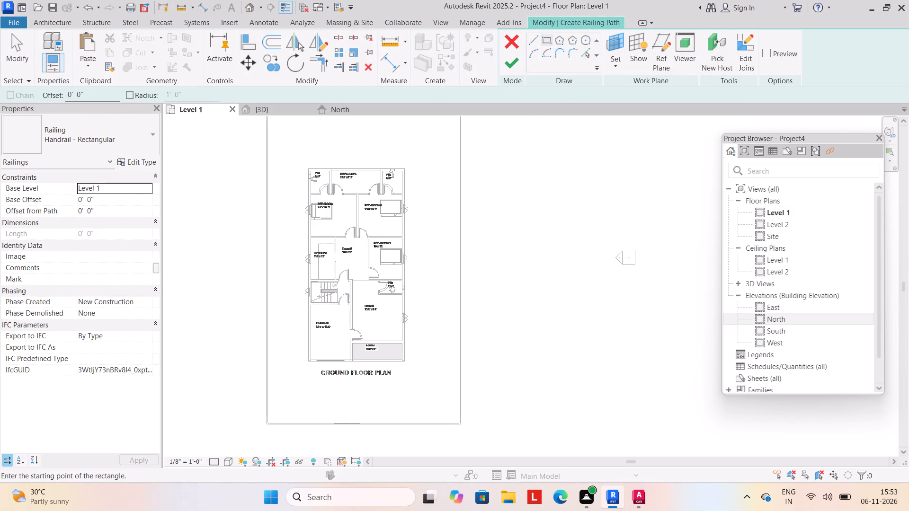
pyautogui.click(98, 93)
pyautogui.press('BackSpace')
pyautogui.press('BackSpace')
pyautogui.press('BackSpace')
pyautogui.press('BackSpace')
pyautogui.press('BackSpace')
pyautogui.press('BackSpace')
pyautogui.press('BackSpace')
pyautogui.press('BackSpace')
pyautogui.press('BackSpace')
pyautogui.press('BackSpace')
pyautogui.write("2'")
pyautogui.press('Return')
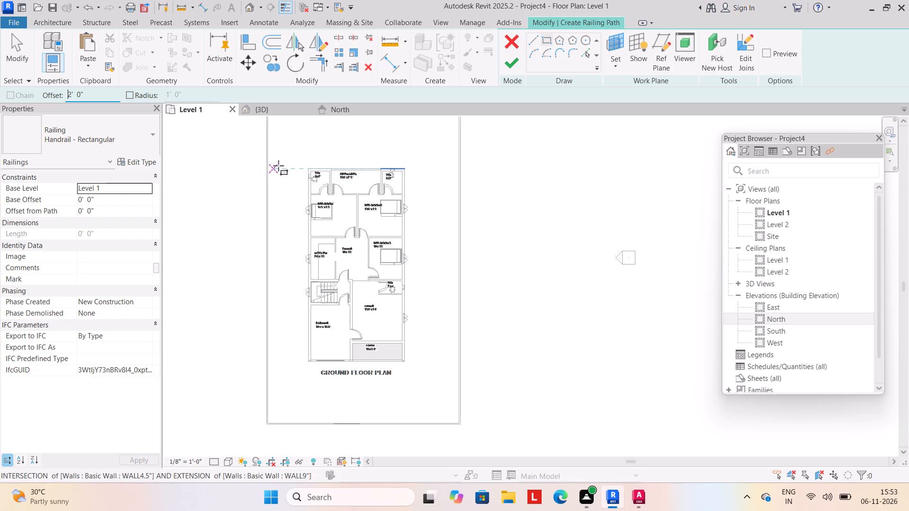
pyautogui.click(308, 166)
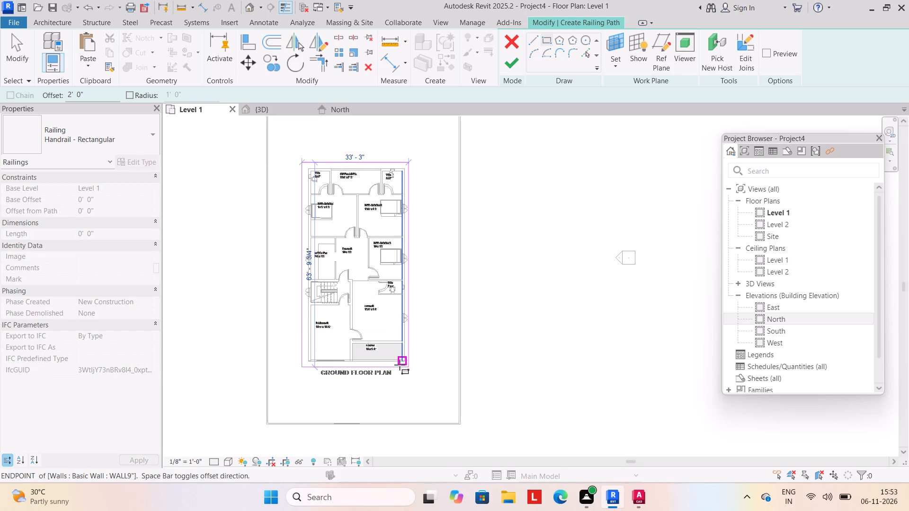
pyautogui.moveTo(409, 363); pyautogui.dragTo(416, 357)
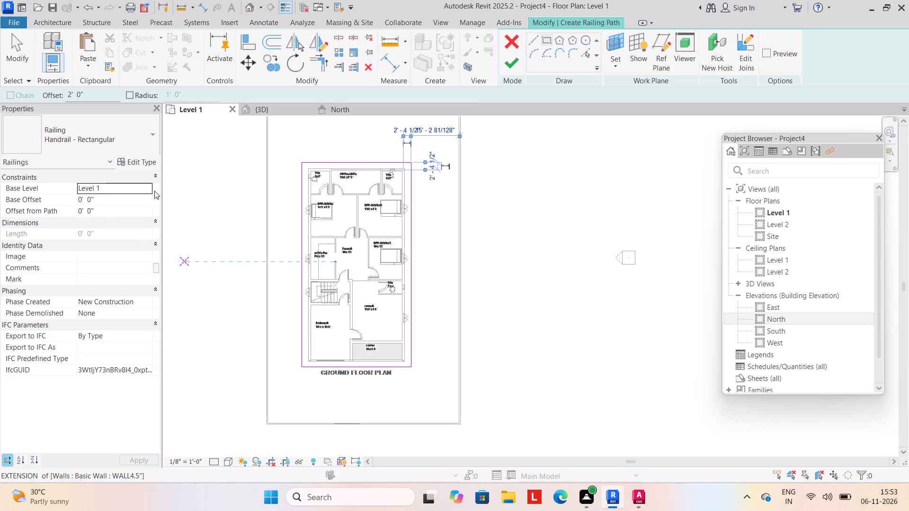
# Set the railing's base level to Level 2 and finish the railing path.
pyautogui.click(144, 189)
pyautogui.click(126, 220)
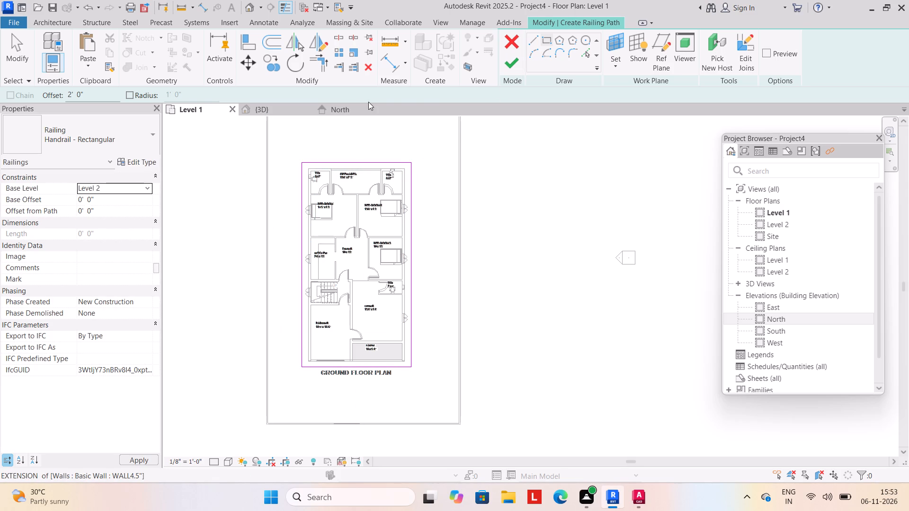
pyautogui.click(508, 64)
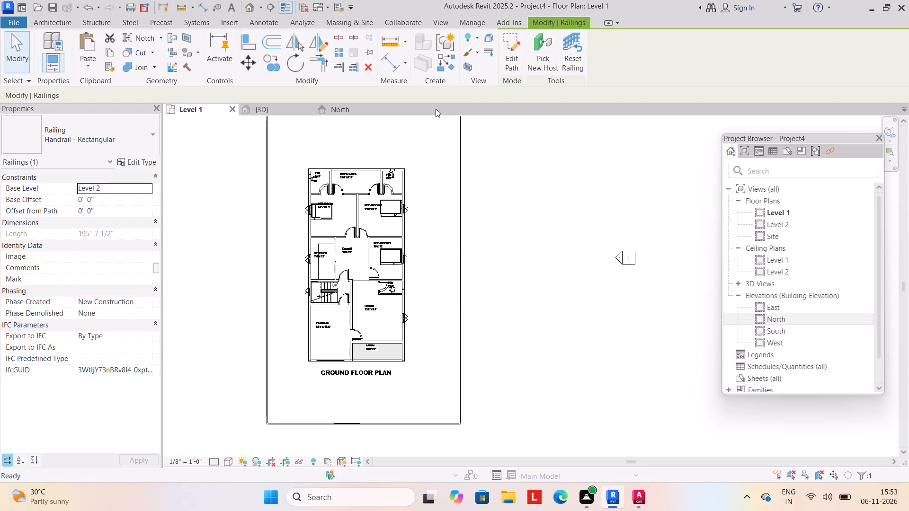
# In the 3D view, copy the railing and paste it aligned to Levels 4, 5, 6 and 7.
pyautogui.click(258, 108)
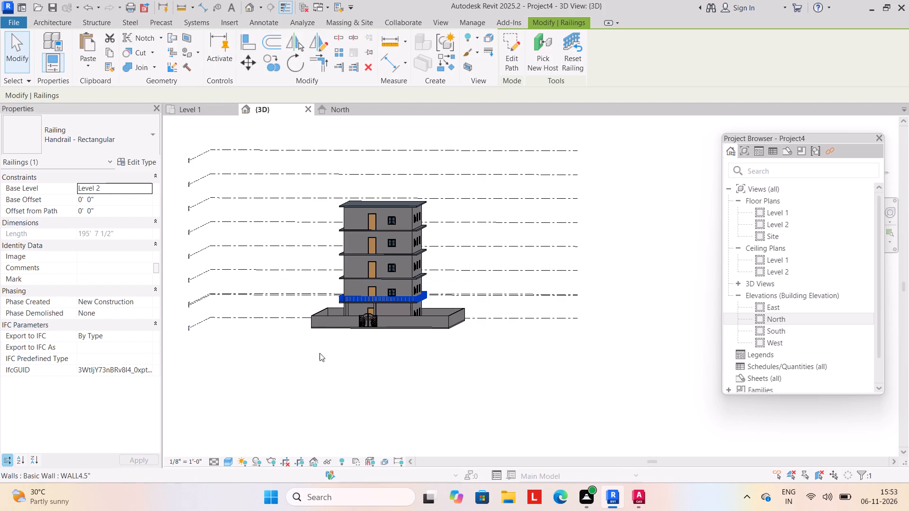
pyautogui.click(110, 51)
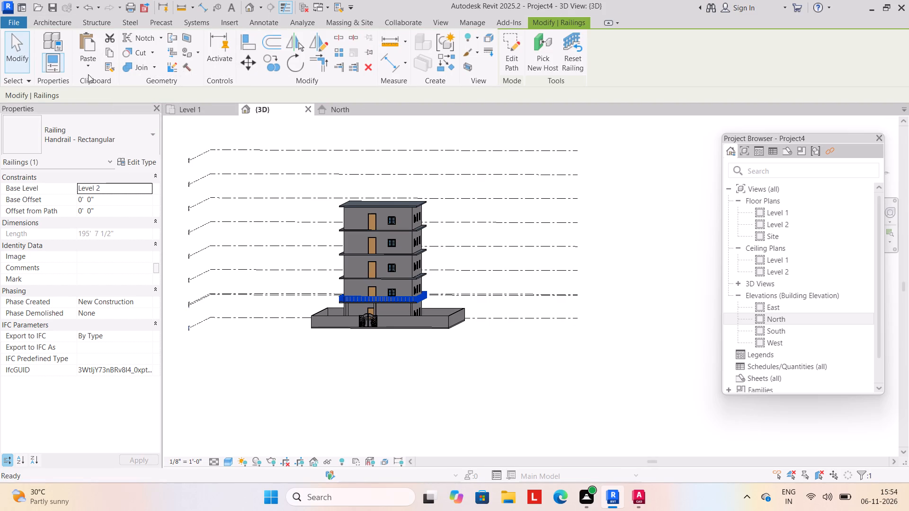
pyautogui.click(84, 65)
pyautogui.click(101, 103)
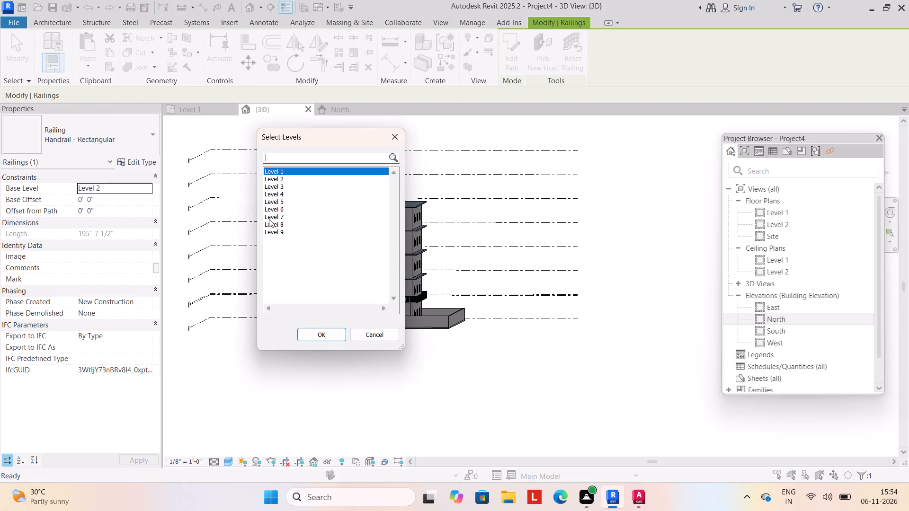
pyautogui.moveTo(292, 185); pyautogui.dragTo(293, 214)
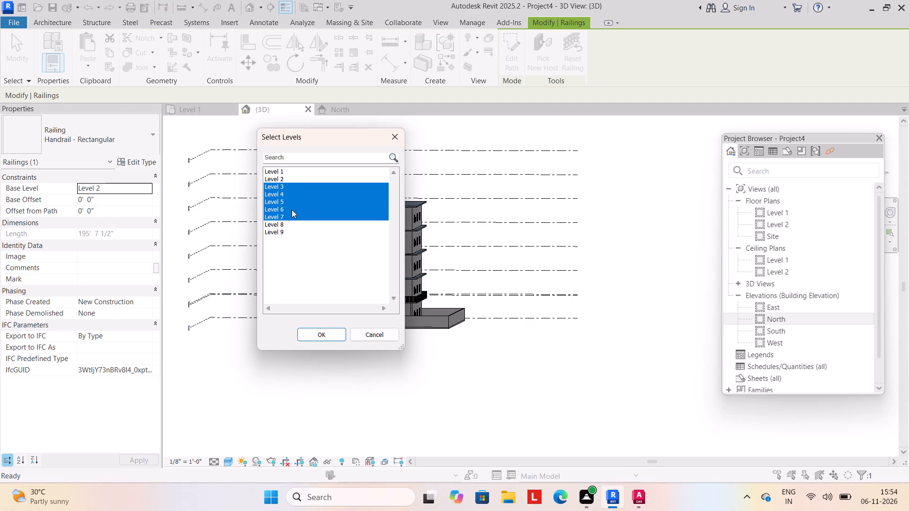
pyautogui.moveTo(290, 191); pyautogui.dragTo(294, 216)
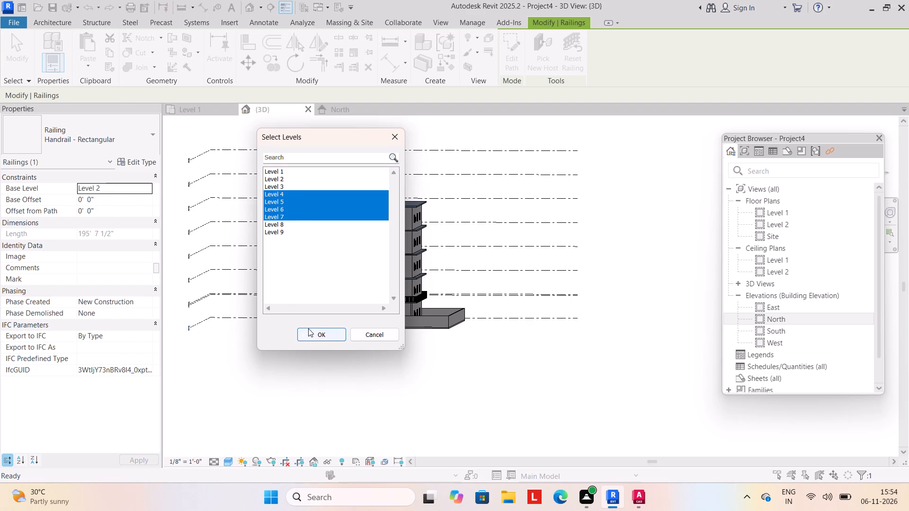
pyautogui.click(308, 328)
pyautogui.click(265, 358)
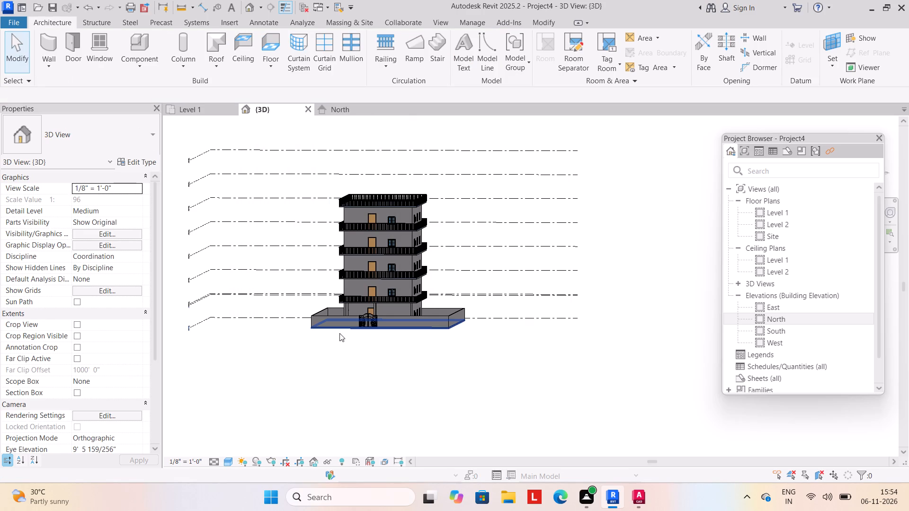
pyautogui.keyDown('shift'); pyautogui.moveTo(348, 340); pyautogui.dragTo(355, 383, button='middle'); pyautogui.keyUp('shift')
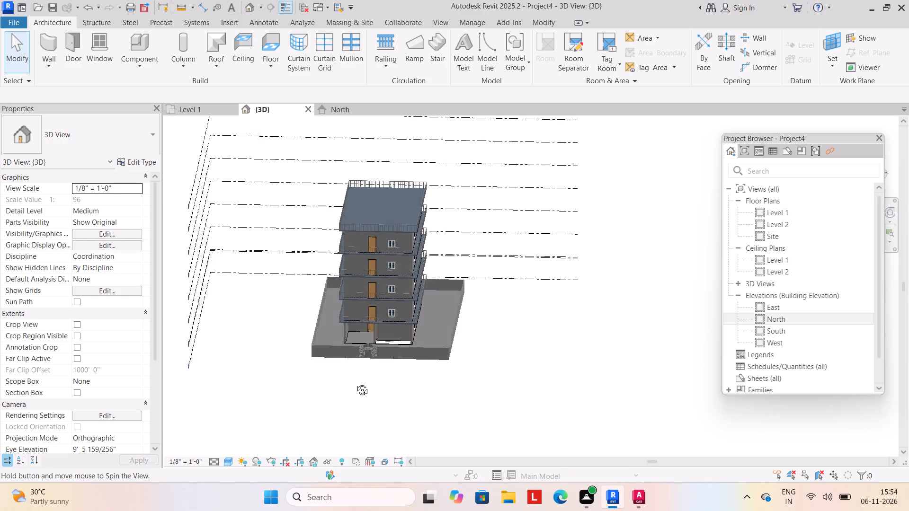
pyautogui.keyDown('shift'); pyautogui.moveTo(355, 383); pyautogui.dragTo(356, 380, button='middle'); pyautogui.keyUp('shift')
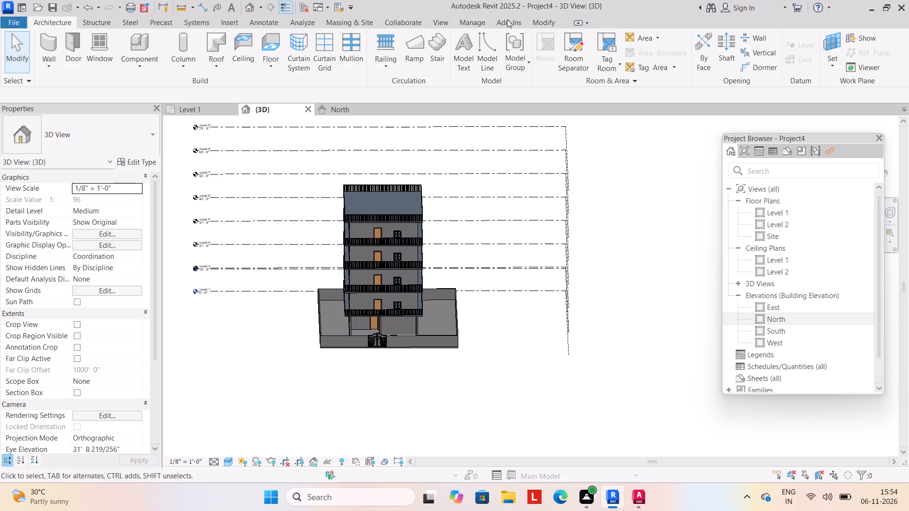
# Start the Paint tool with the Wood Planks material and paint the ground-storey front wall faces.
pyautogui.click(542, 21)
pyautogui.click(200, 53)
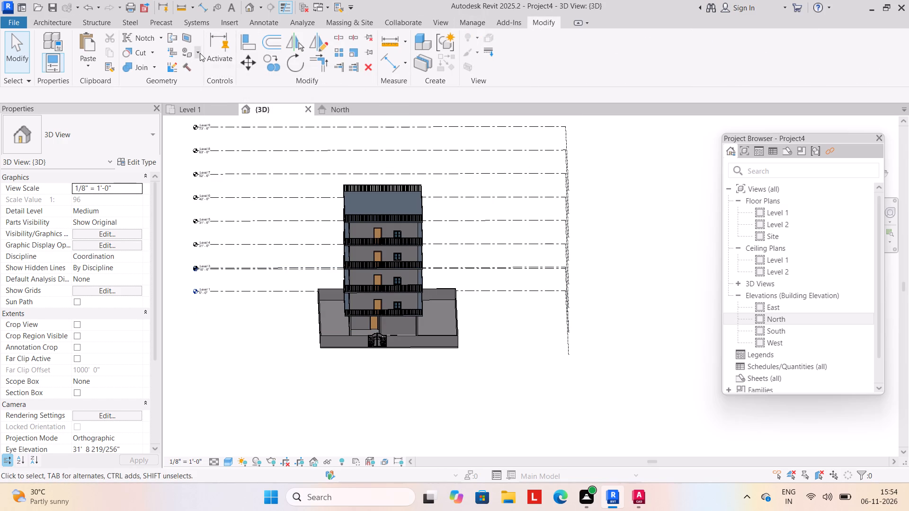
pyautogui.click(204, 63)
pyautogui.scroll(-4, 117, 168)
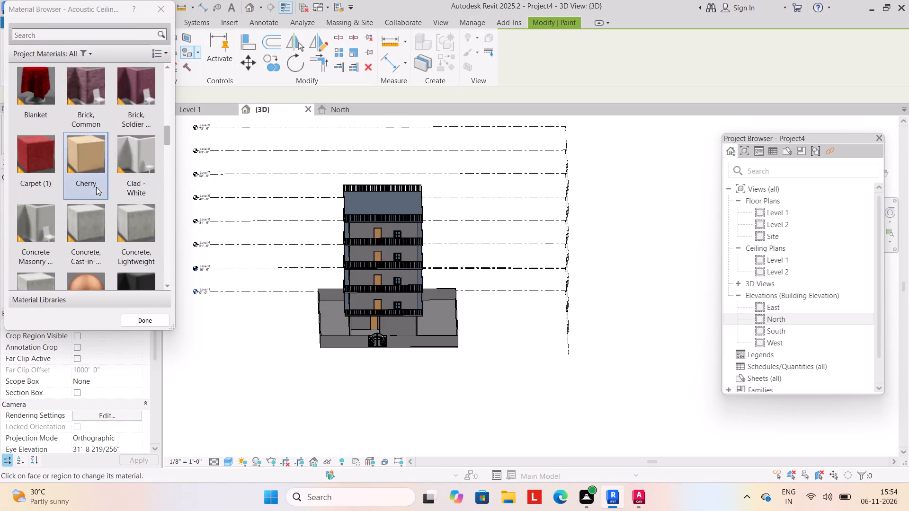
pyautogui.scroll(-10, 96, 181)
pyautogui.moveTo(94, 247); pyautogui.dragTo(93, 251)
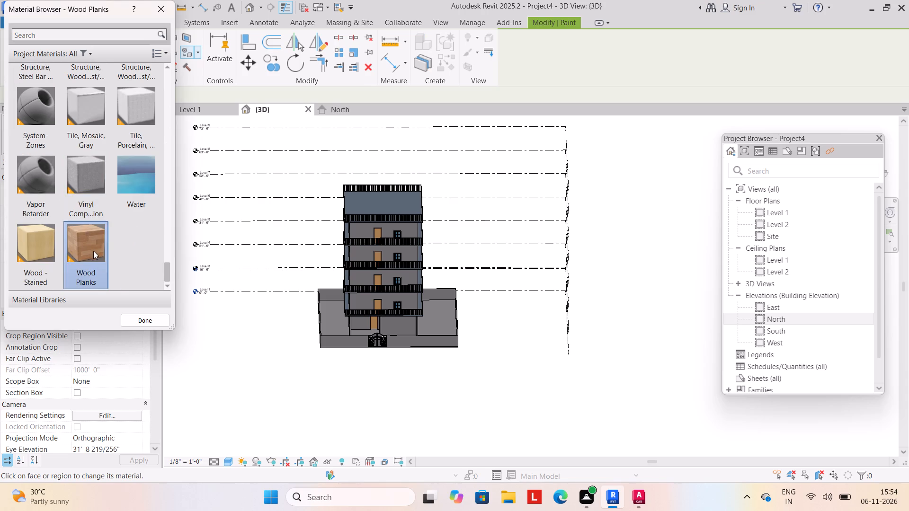
pyautogui.moveTo(93, 251); pyautogui.dragTo(94, 252)
pyautogui.click(363, 319)
pyautogui.click(402, 327)
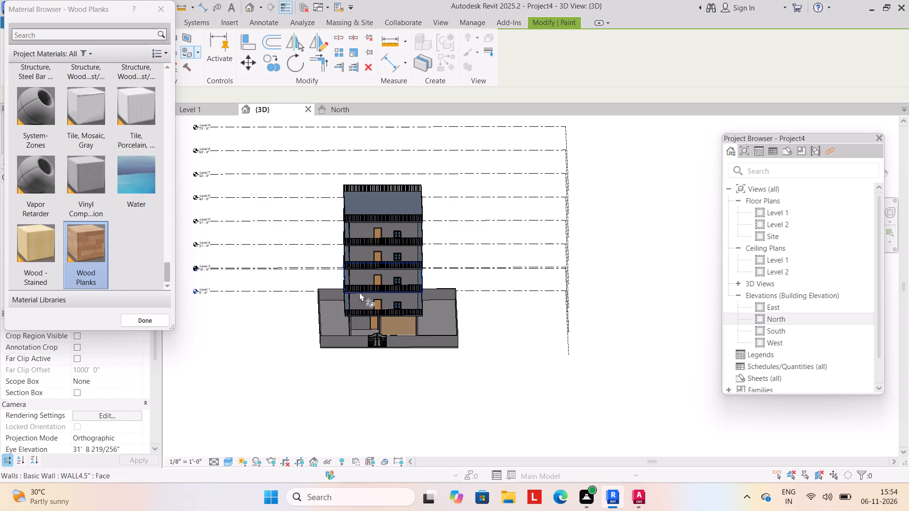
# Paint the front wall faces of the four upper storeys and the recessed ground-storey entrance wall with Wood Planks.
pyautogui.click(359, 292)
pyautogui.click(361, 300)
pyautogui.click(363, 276)
pyautogui.click(365, 257)
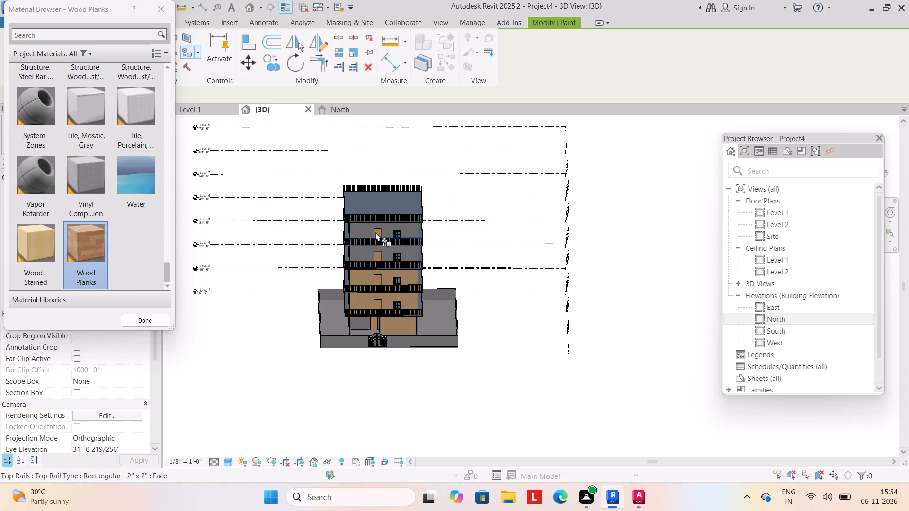
pyautogui.click(375, 232)
pyautogui.click(368, 244)
pyautogui.click(358, 250)
pyautogui.click(357, 249)
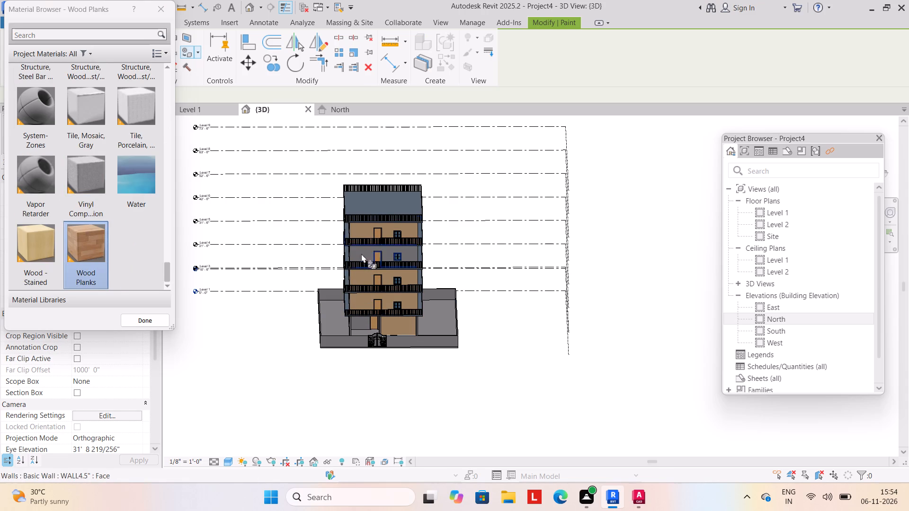
pyautogui.scroll(4, 364, 254)
pyautogui.click(368, 249)
pyautogui.click(351, 374)
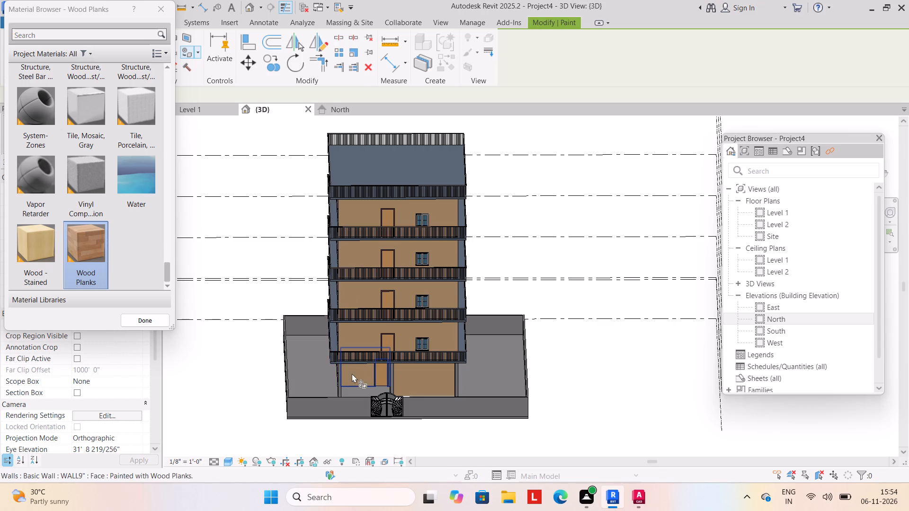
# Paint the remaining entrance porch faces and the adjoining long side wall on all five storeys with Wood Planks.
pyautogui.keyDown('shift'); pyautogui.moveTo(408, 399); pyautogui.dragTo(317, 380, button='middle'); pyautogui.keyUp('shift')
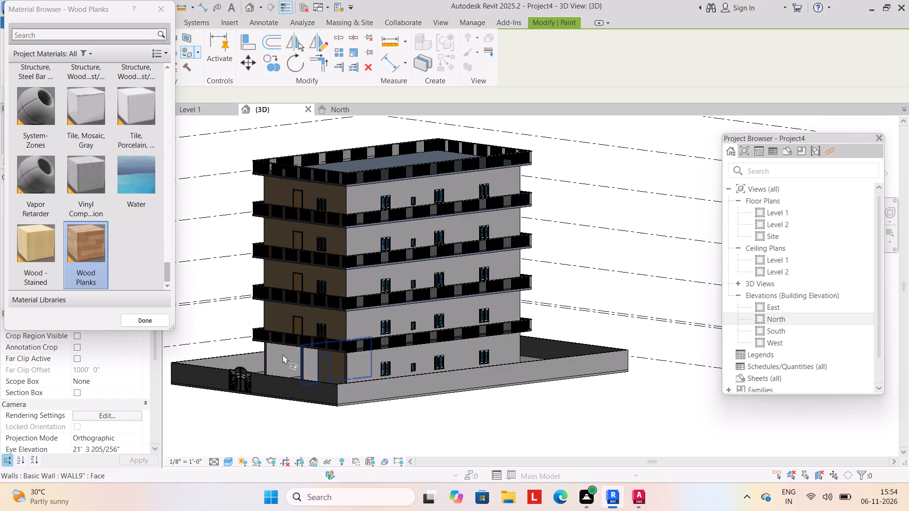
pyautogui.click(283, 354)
pyautogui.click(309, 367)
pyautogui.click(366, 373)
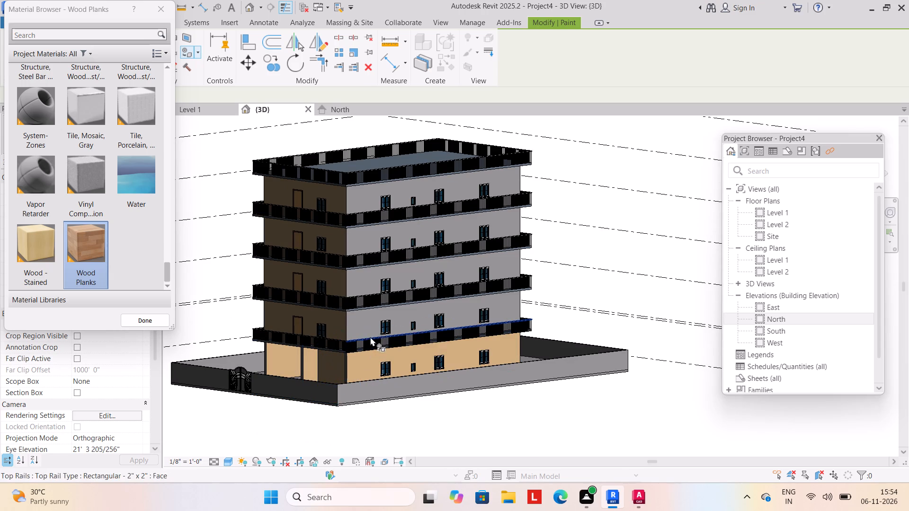
pyautogui.moveTo(369, 330); pyautogui.dragTo(369, 325)
pyautogui.click(360, 272)
pyautogui.moveTo(361, 246); pyautogui.dragTo(365, 258)
pyautogui.click(365, 278)
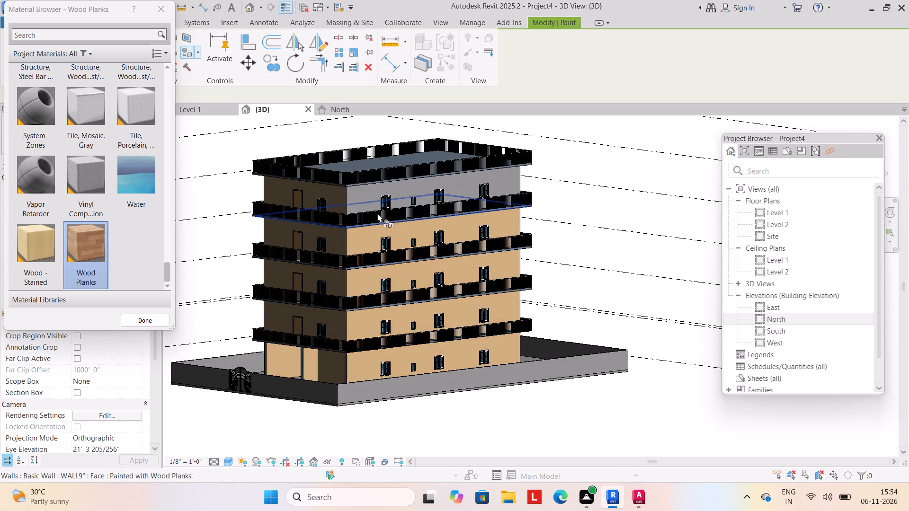
pyautogui.moveTo(381, 199); pyautogui.dragTo(381, 203)
pyautogui.click(373, 191)
# On the rear side, paint the toilet wall faces with the small windows on the upper storeys with Wood Planks.
pyautogui.keyDown('shift'); pyautogui.moveTo(490, 322); pyautogui.dragTo(320, 349, button='middle'); pyautogui.keyUp('shift')
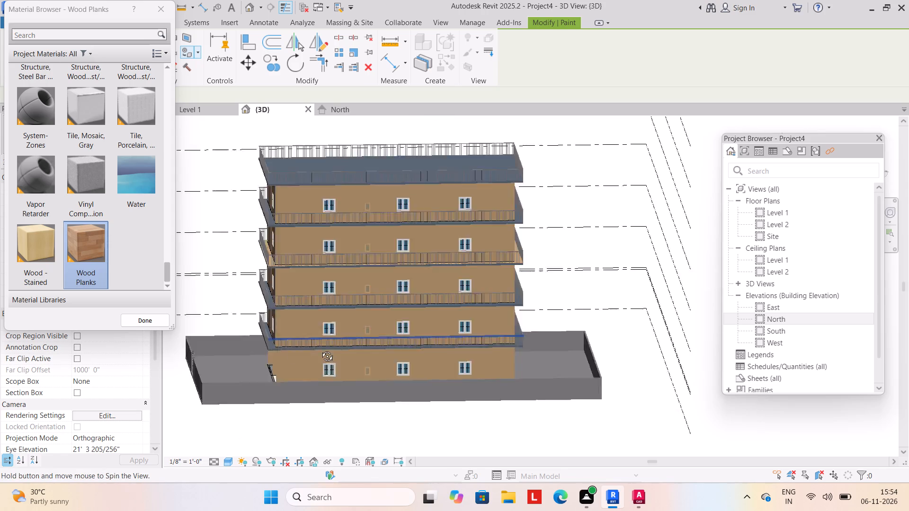
pyautogui.keyDown('shift'); pyautogui.moveTo(320, 349); pyautogui.dragTo(195, 349, button='middle'); pyautogui.keyUp('shift')
pyautogui.click(301, 377)
pyautogui.click(331, 376)
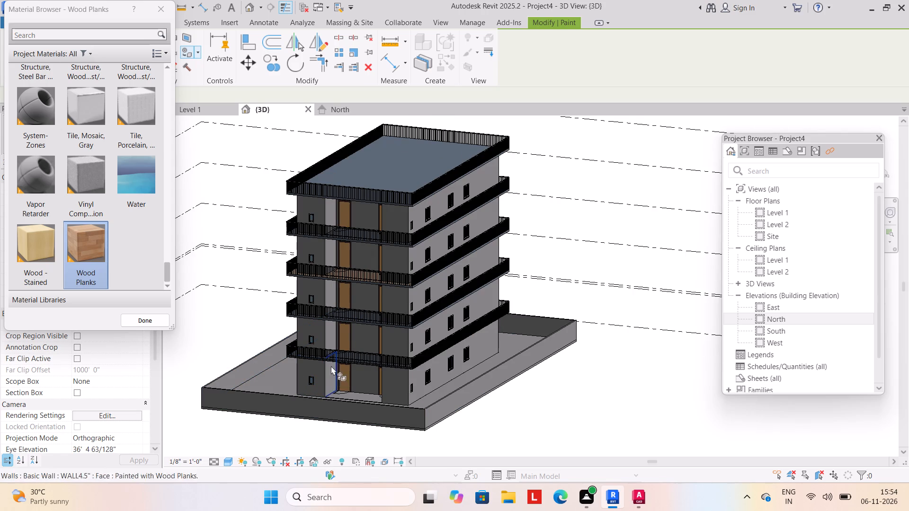
pyautogui.keyDown('shift'); pyautogui.moveTo(356, 393); pyautogui.dragTo(382, 322, button='middle'); pyautogui.keyUp('shift')
pyautogui.keyDown('shift'); pyautogui.moveTo(375, 329); pyautogui.dragTo(376, 388, button='middle'); pyautogui.keyUp('shift')
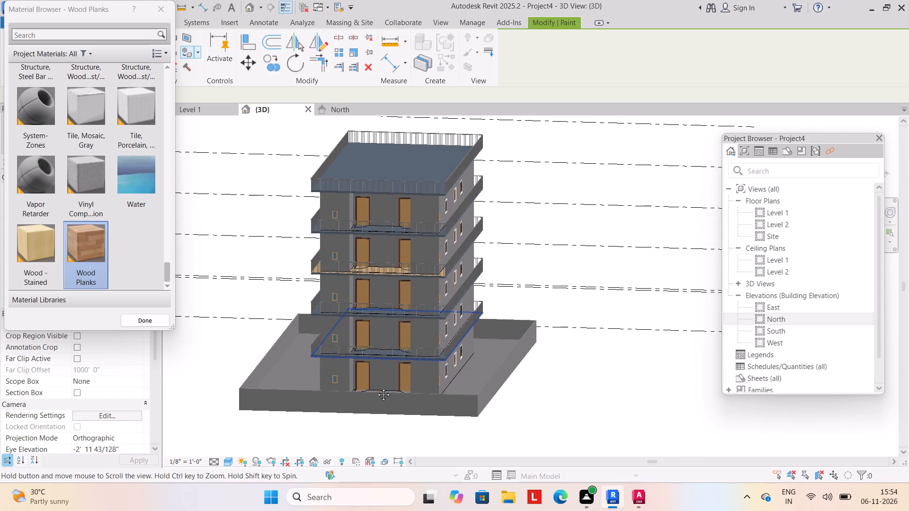
pyautogui.keyDown('shift'); pyautogui.moveTo(376, 388); pyautogui.dragTo(377, 388, button='middle'); pyautogui.keyUp('shift')
pyautogui.click(344, 326)
pyautogui.click(339, 281)
pyautogui.click(337, 249)
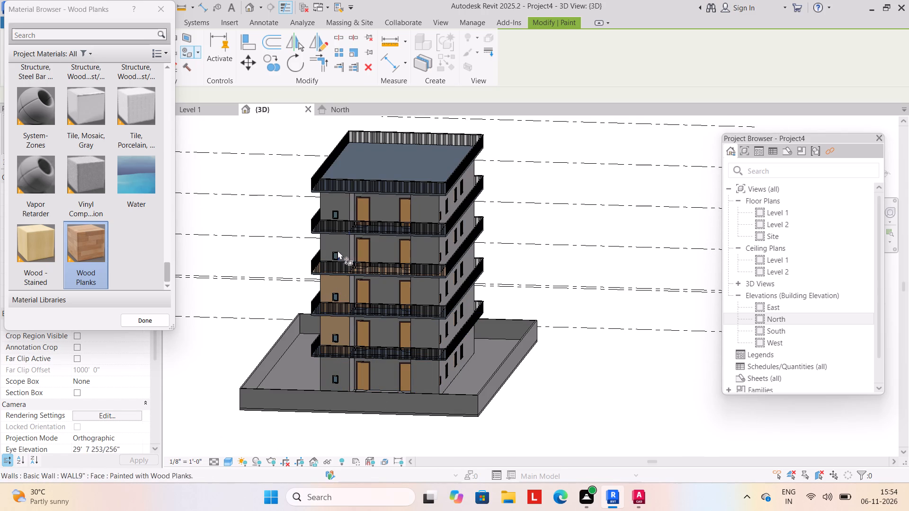
pyautogui.click(338, 216)
# Paint the rear open-area back walls and the flanking toilet wall faces storey by storey with Wood Planks.
pyautogui.click(369, 204)
pyautogui.moveTo(432, 212); pyautogui.dragTo(432, 216)
pyautogui.click(404, 243)
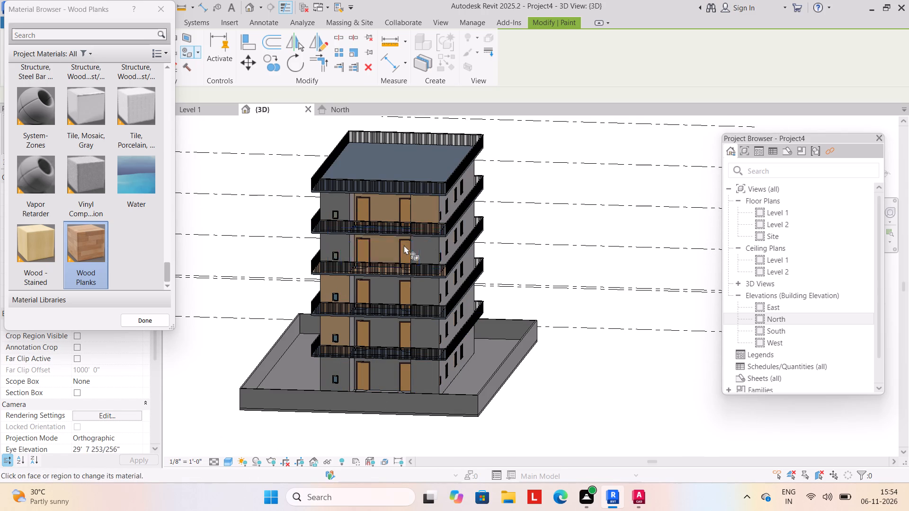
pyautogui.click(387, 255)
pyautogui.click(395, 294)
pyautogui.click(438, 298)
pyautogui.click(415, 326)
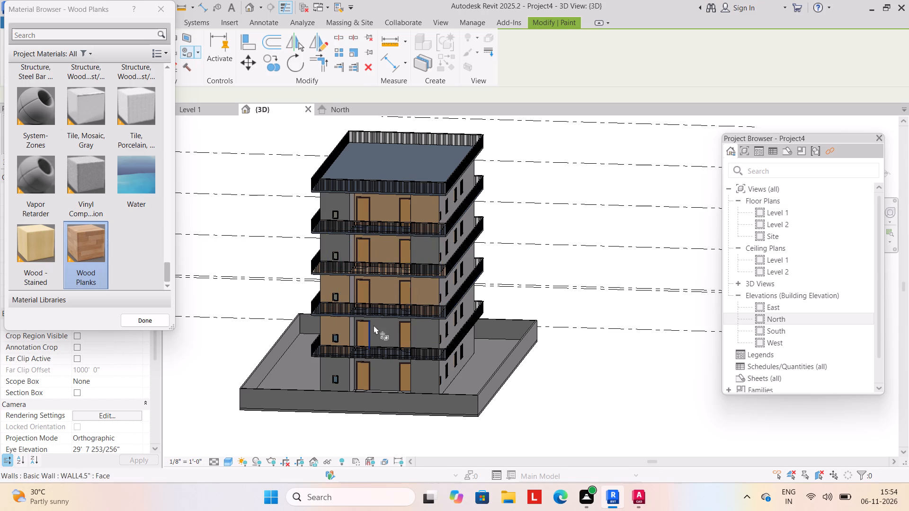
pyautogui.moveTo(374, 325); pyautogui.dragTo(374, 309)
pyautogui.click(419, 247)
pyautogui.moveTo(373, 360); pyautogui.dragTo(382, 366)
pyautogui.click(418, 385)
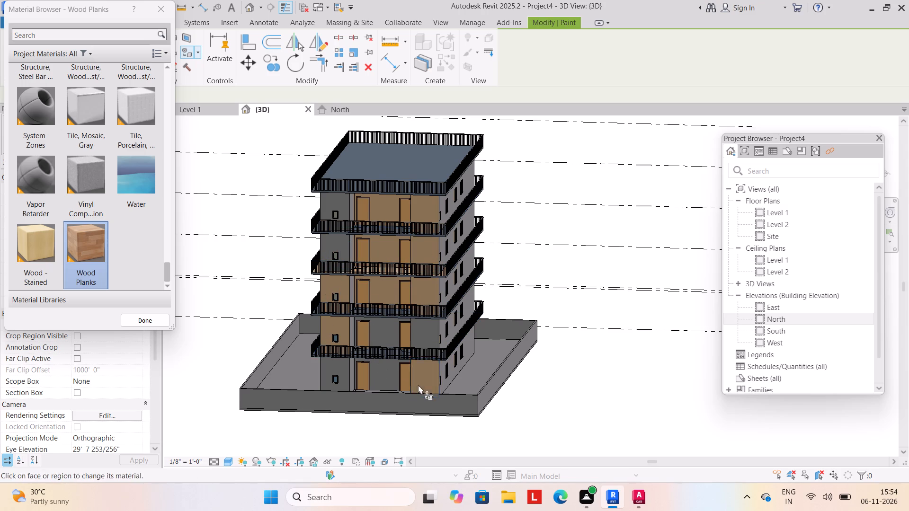
pyautogui.click(375, 381)
pyautogui.moveTo(329, 374); pyautogui.dragTo(331, 366)
pyautogui.click(375, 330)
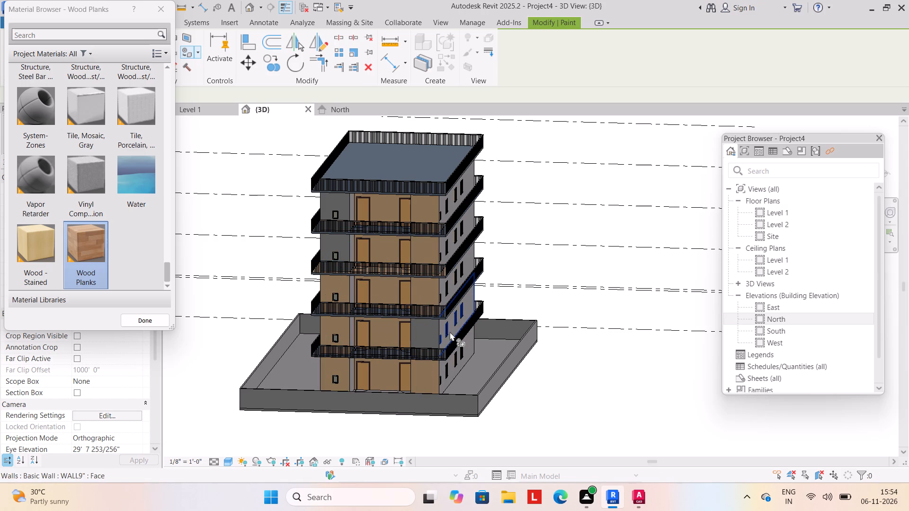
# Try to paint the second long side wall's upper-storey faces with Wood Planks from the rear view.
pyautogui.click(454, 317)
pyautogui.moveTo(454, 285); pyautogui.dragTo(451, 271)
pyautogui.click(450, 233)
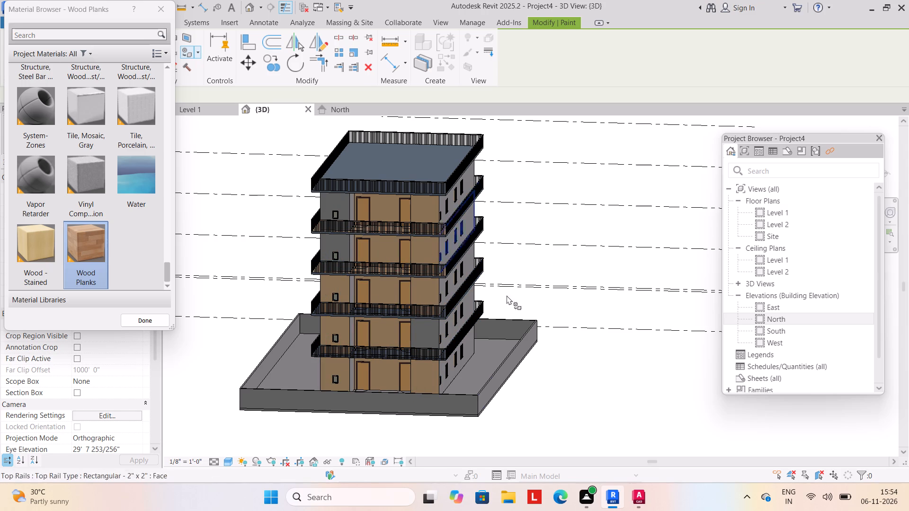
# Paint the inner side wall of the rear open-area recess on all five storeys with Wood Planks.
pyautogui.keyDown('shift'); pyautogui.moveTo(491, 397); pyautogui.dragTo(395, 405, button='middle'); pyautogui.keyUp('shift')
pyautogui.keyDown('shift'); pyautogui.scroll(1, 475, 397); pyautogui.keyUp('shift')
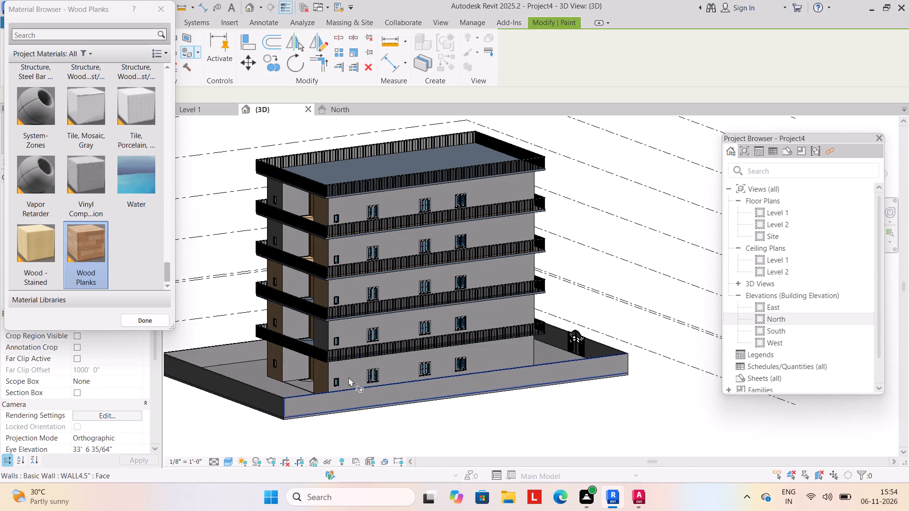
pyautogui.click(297, 369)
pyautogui.click(296, 316)
pyautogui.click(296, 280)
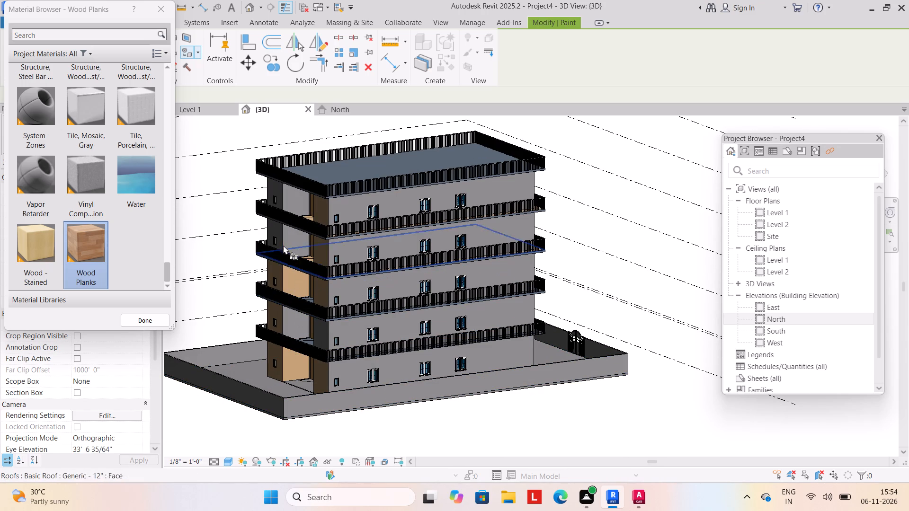
pyautogui.click(283, 243)
pyautogui.click(296, 232)
pyautogui.click(298, 209)
pyautogui.click(278, 194)
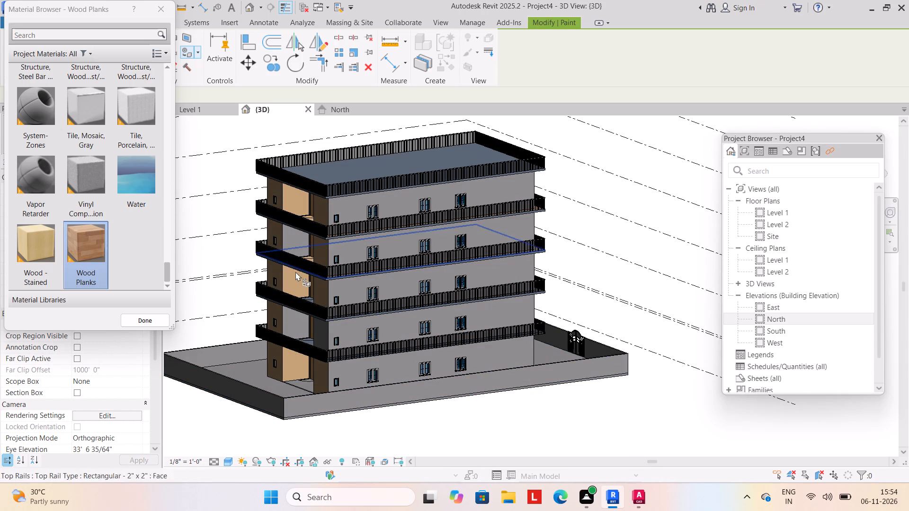
pyautogui.click(294, 247)
pyautogui.click(295, 279)
pyautogui.moveTo(295, 317); pyautogui.dragTo(295, 311)
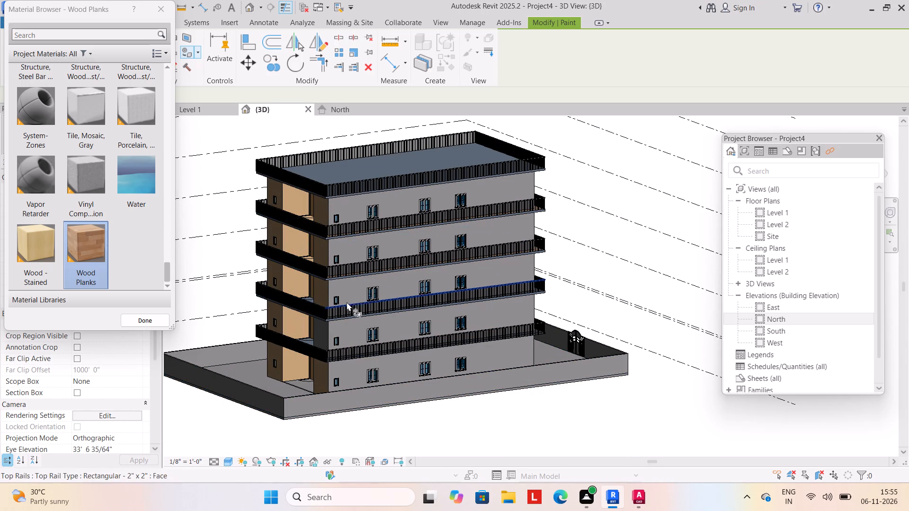
# Paint the second long side wall on all five storeys with Wood Planks.
pyautogui.moveTo(352, 293); pyautogui.dragTo(352, 289)
pyautogui.click(355, 249)
pyautogui.click(360, 203)
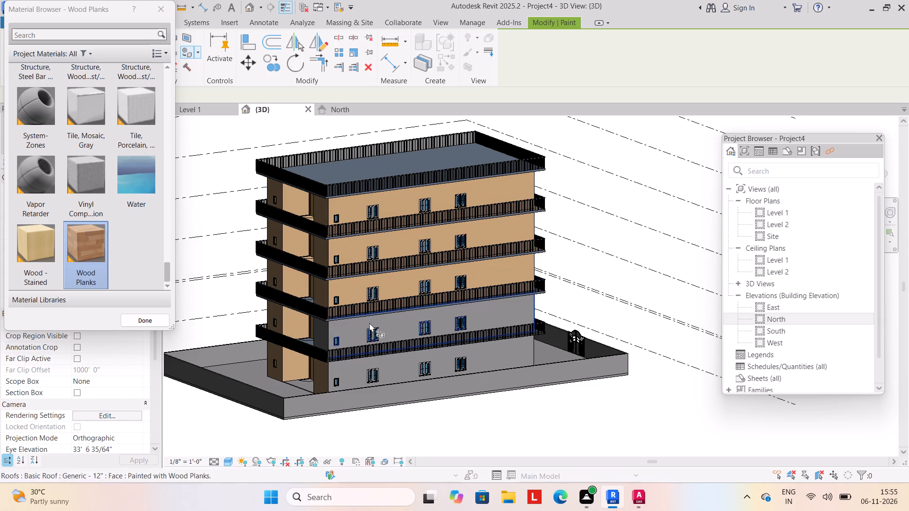
pyautogui.click(369, 323)
pyautogui.click(363, 361)
pyautogui.click(362, 367)
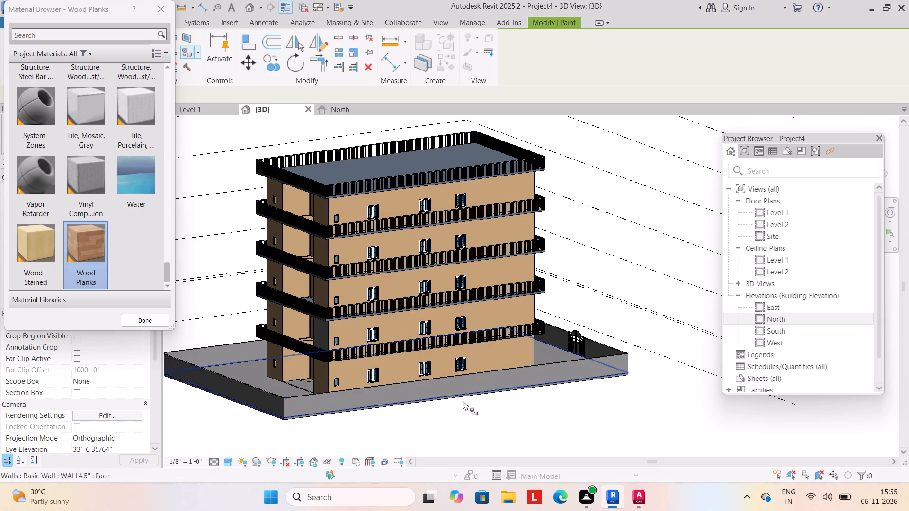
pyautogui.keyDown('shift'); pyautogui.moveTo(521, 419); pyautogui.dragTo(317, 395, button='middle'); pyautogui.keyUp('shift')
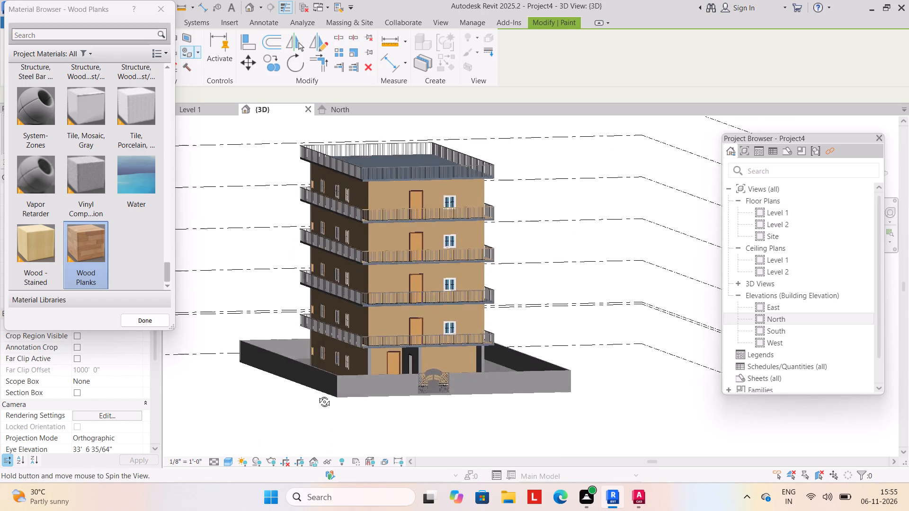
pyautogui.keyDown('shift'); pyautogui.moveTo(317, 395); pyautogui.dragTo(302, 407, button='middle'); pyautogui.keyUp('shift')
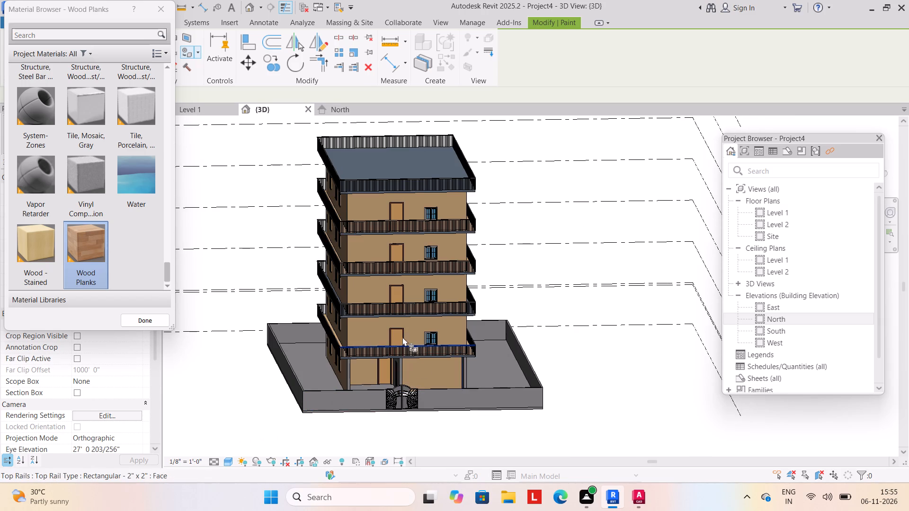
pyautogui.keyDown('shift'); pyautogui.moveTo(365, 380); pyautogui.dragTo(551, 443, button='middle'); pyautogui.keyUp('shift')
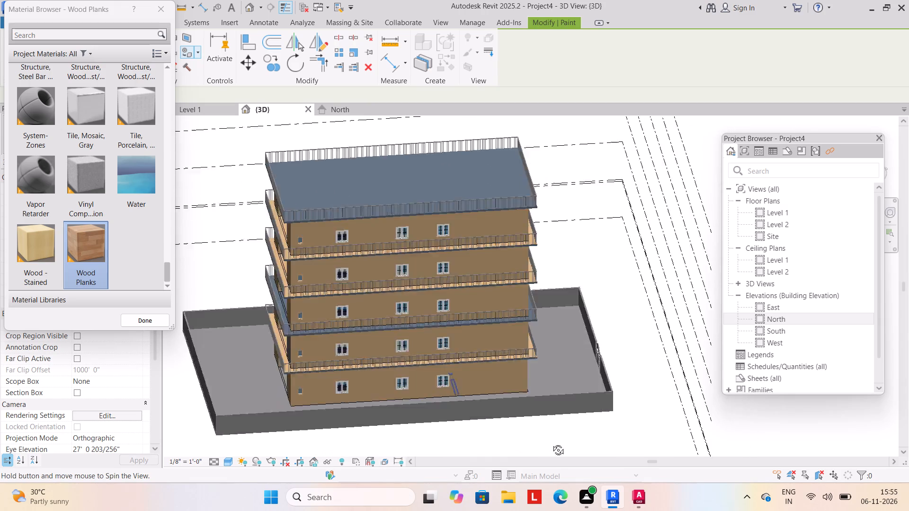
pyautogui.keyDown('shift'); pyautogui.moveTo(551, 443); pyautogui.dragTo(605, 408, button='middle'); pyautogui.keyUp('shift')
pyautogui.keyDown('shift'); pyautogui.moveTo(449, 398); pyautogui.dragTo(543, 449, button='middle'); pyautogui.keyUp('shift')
# End painting and, on the Level 1 plan, draw a 5' high WALL4.5" wall across the open area's outer edge between the two toilets.
pyautogui.click(206, 114)
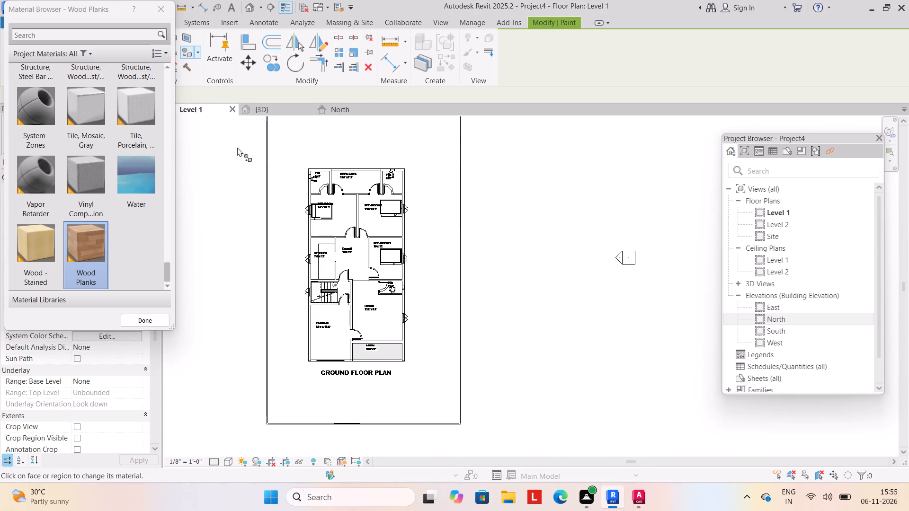
pyautogui.click(152, 3)
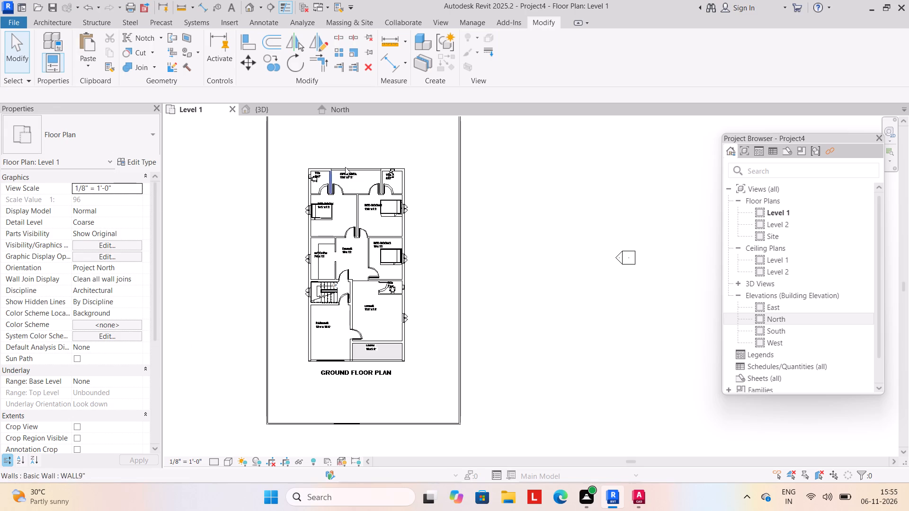
pyautogui.scroll(4, 345, 167)
pyautogui.scroll(1, 278, 147)
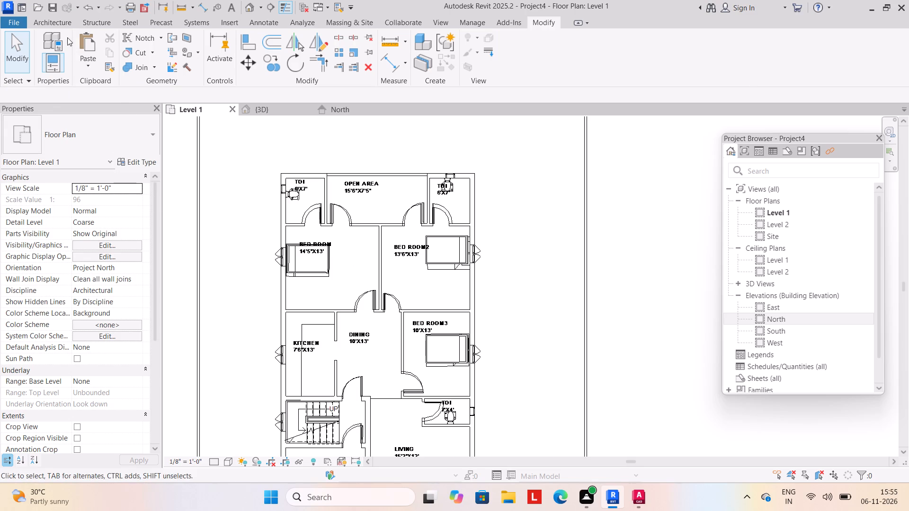
pyautogui.click(62, 20)
pyautogui.moveTo(46, 64); pyautogui.dragTo(51, 64)
pyautogui.click(64, 87)
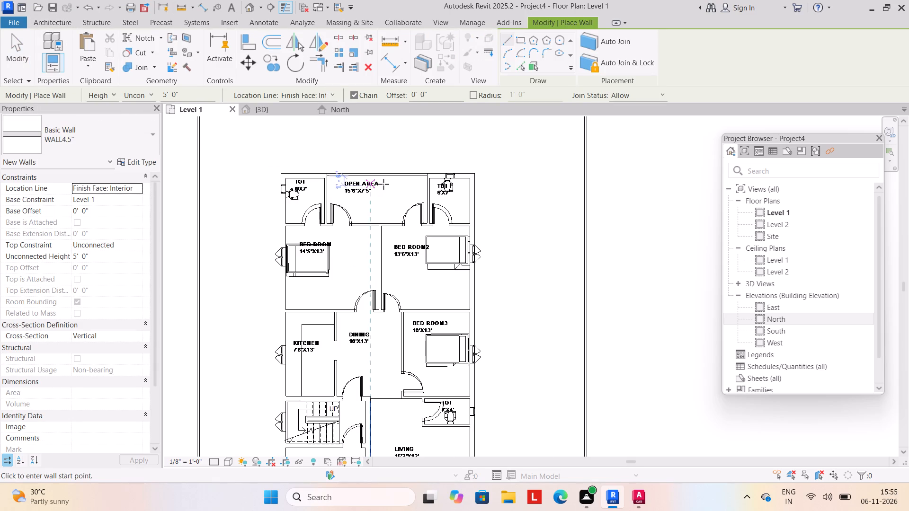
pyautogui.scroll(4, 348, 139)
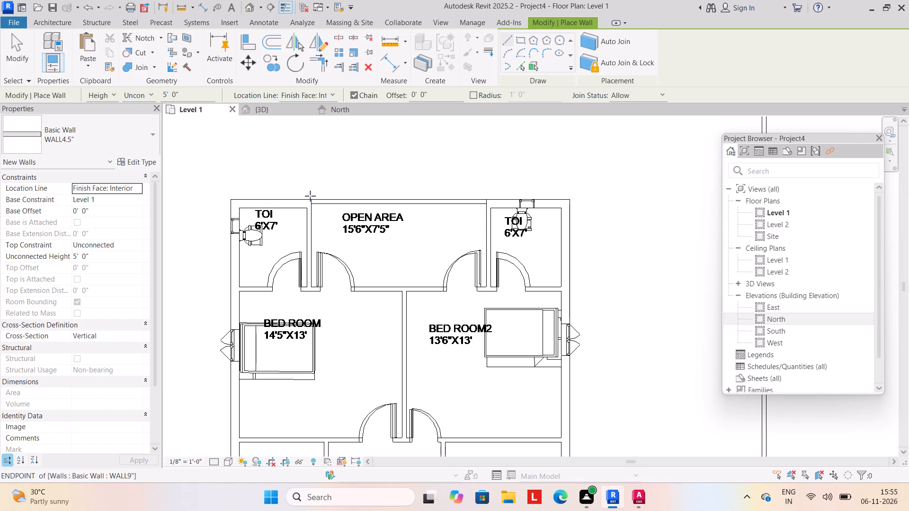
pyautogui.click(310, 195)
pyautogui.press('space')
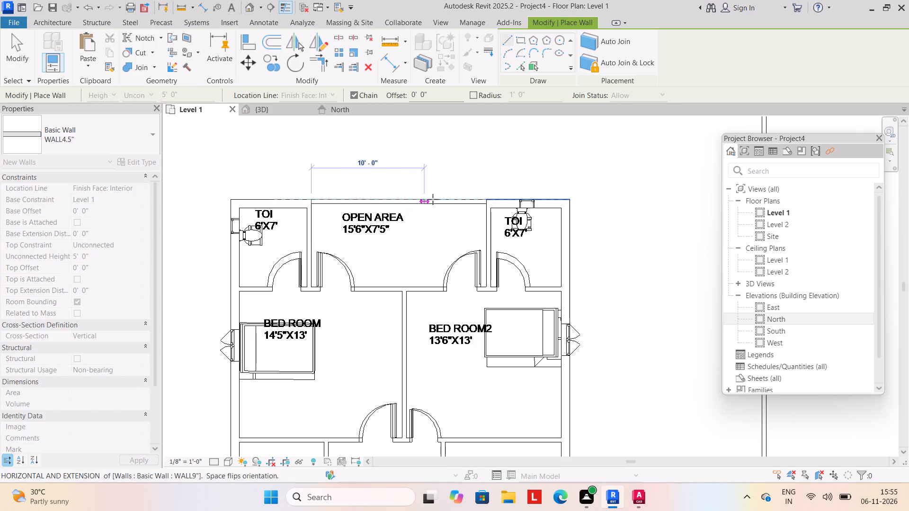
pyautogui.click(490, 202)
pyautogui.press('Escape')
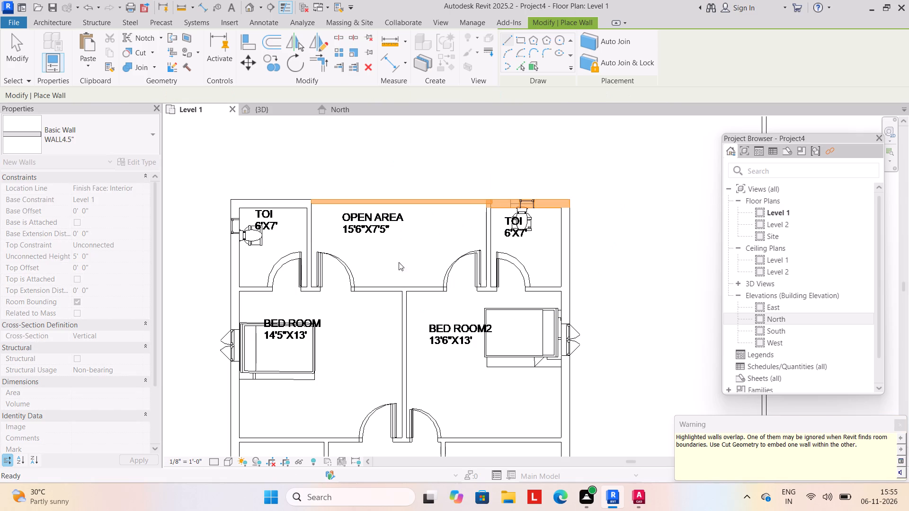
# End wall drawing and shorten the open-area wall so it stops at the face of the toilet wall beside BED ROOM2.
pyautogui.press('Escape')
pyautogui.scroll(4, 499, 206)
pyautogui.press('Escape')
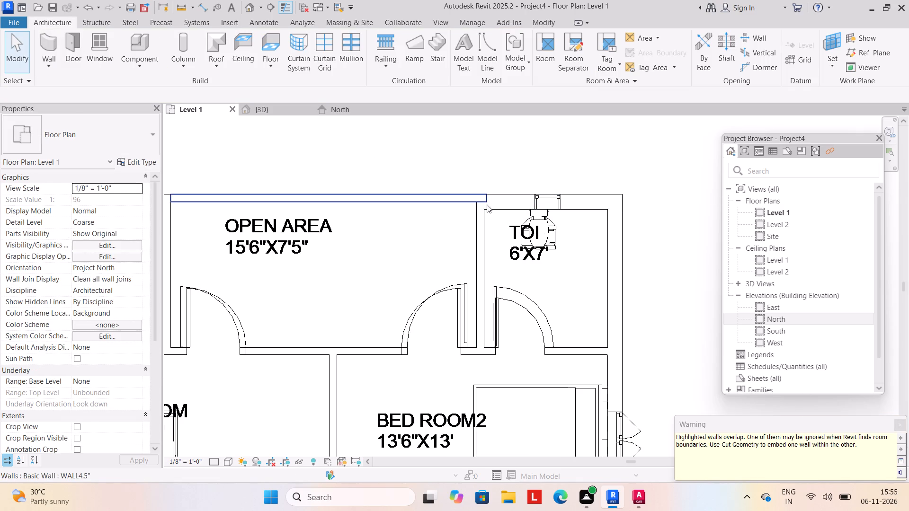
pyautogui.click(487, 201)
pyautogui.moveTo(484, 192); pyautogui.dragTo(477, 192)
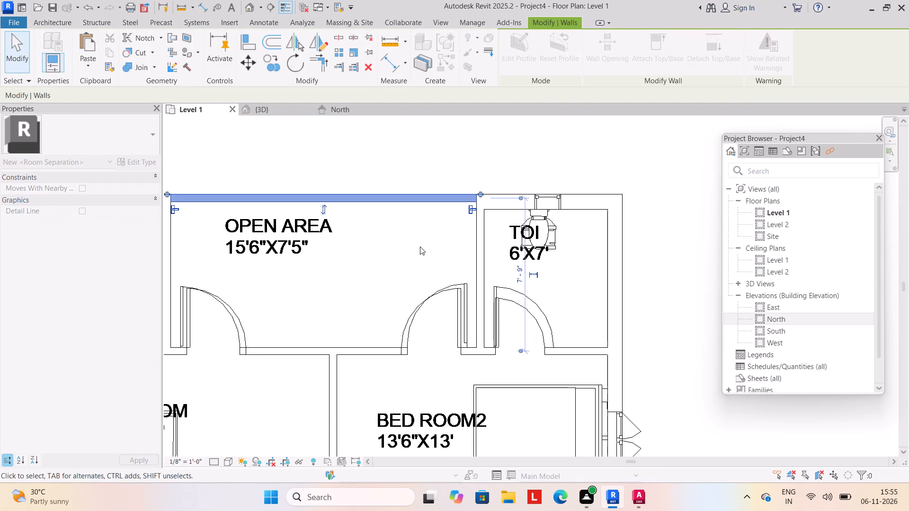
pyautogui.click(420, 247)
pyautogui.scroll(-7, 424, 256)
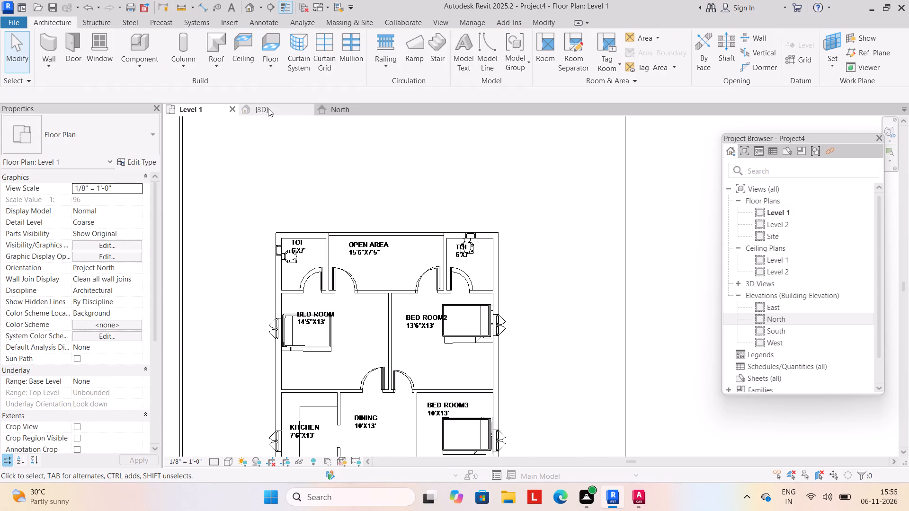
# In the 3D view, set the open-area wall's unconnected height to 10'.
pyautogui.click(268, 108)
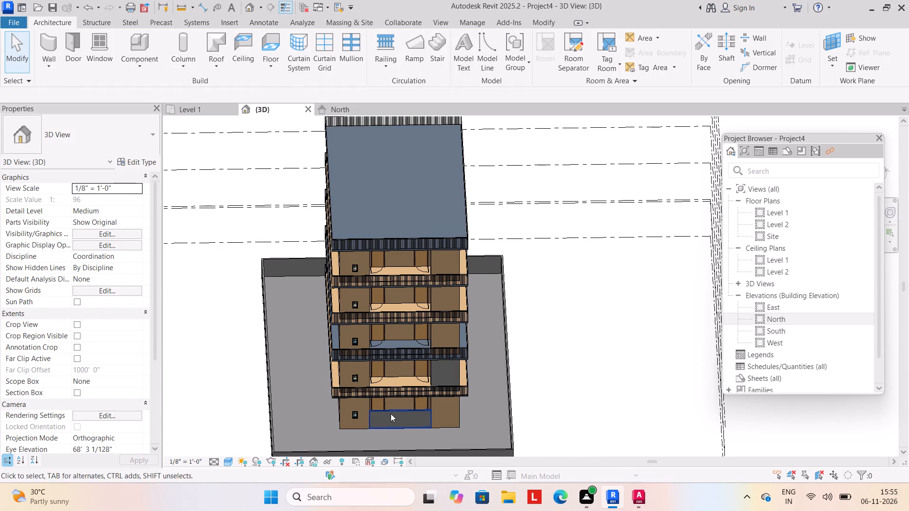
pyautogui.click(391, 413)
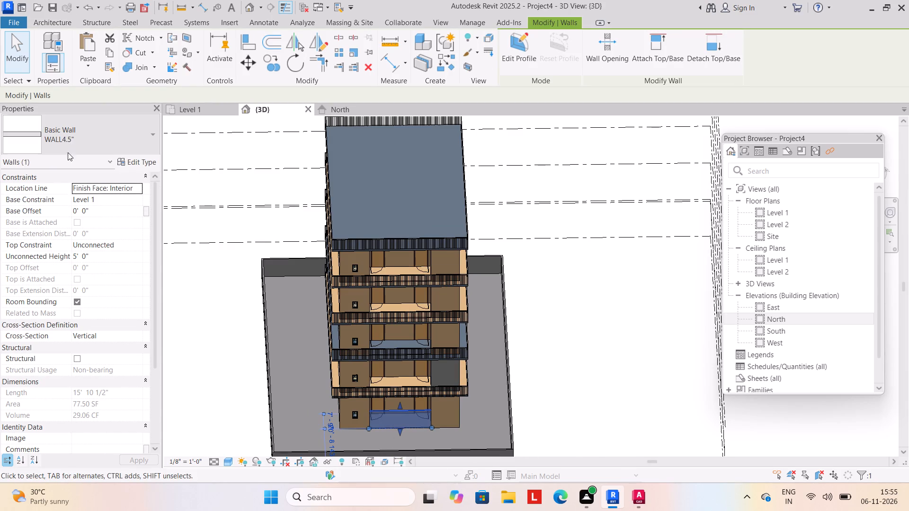
pyautogui.click(122, 256)
pyautogui.write("10'")
pyautogui.press('Return')
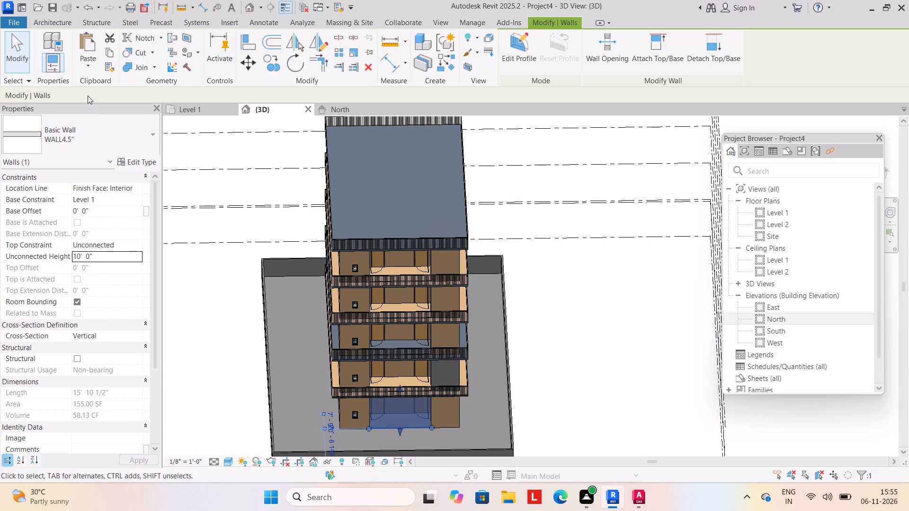
# Copy the open-area wall and paste it aligned to Level 3, Level 4, Level 5 and Level 6.
pyautogui.click(112, 53)
pyautogui.click(90, 71)
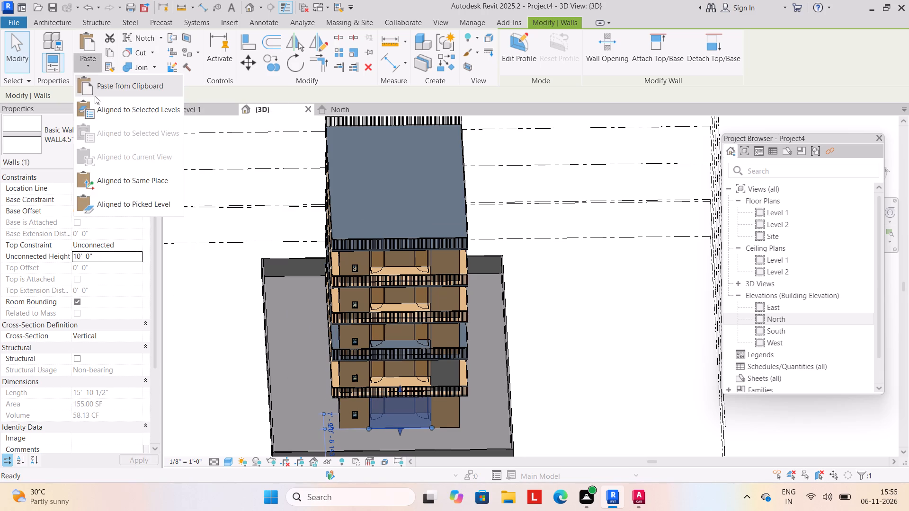
pyautogui.click(95, 106)
pyautogui.moveTo(289, 190); pyautogui.dragTo(289, 191)
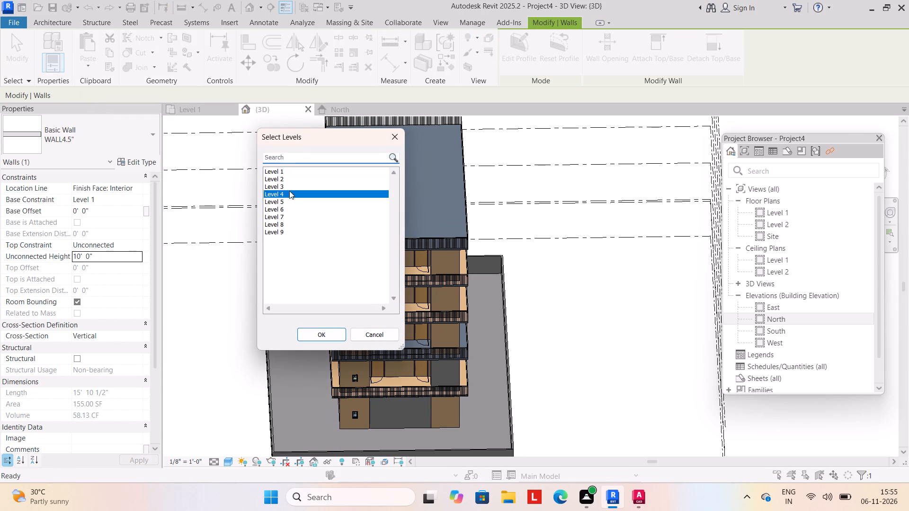
pyautogui.moveTo(289, 191); pyautogui.dragTo(290, 213)
pyautogui.moveTo(293, 186); pyautogui.dragTo(293, 212)
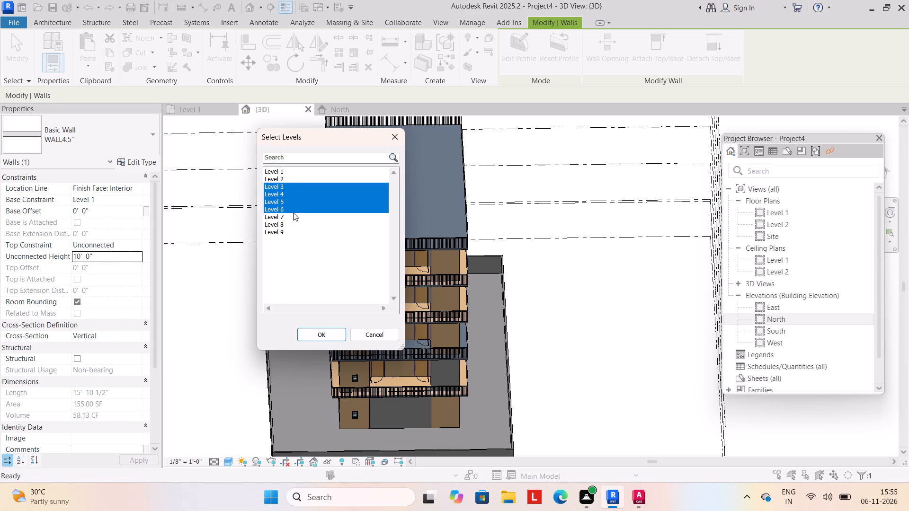
pyautogui.moveTo(293, 212); pyautogui.dragTo(293, 216)
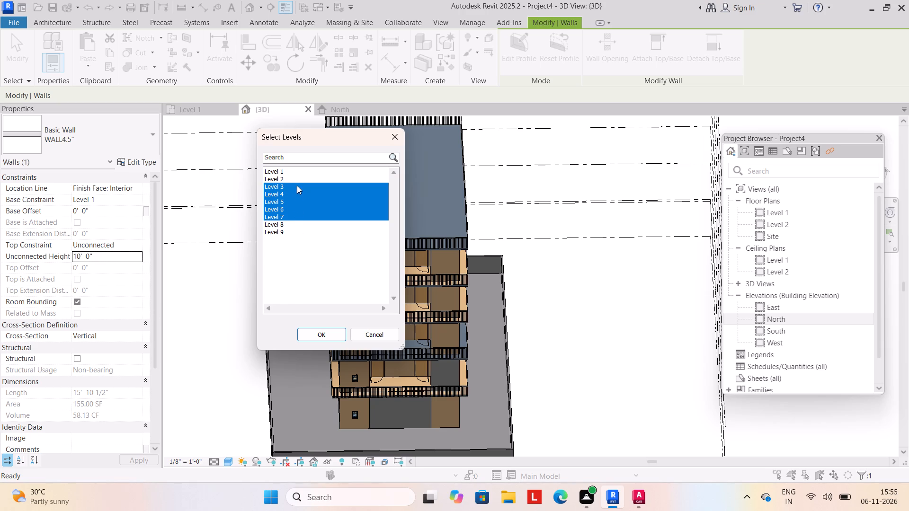
pyautogui.moveTo(297, 184); pyautogui.dragTo(297, 209)
pyautogui.click(308, 339)
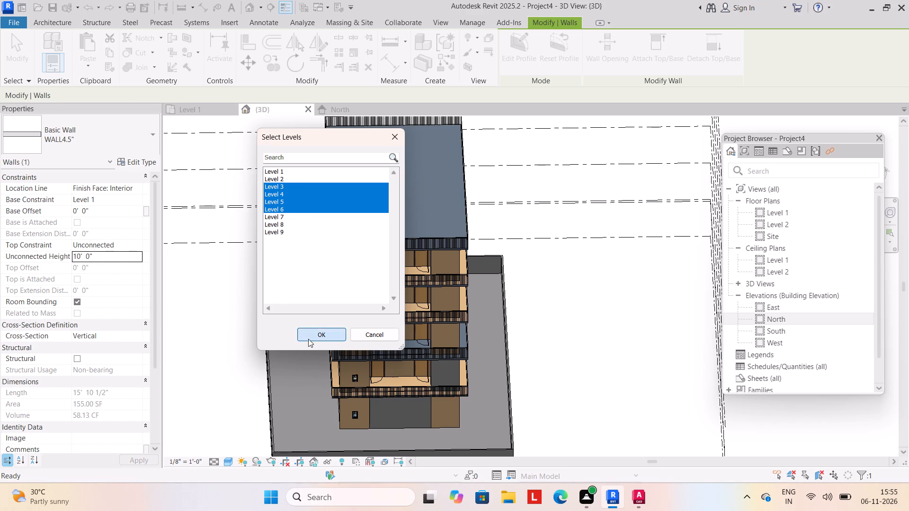
pyautogui.click(242, 298)
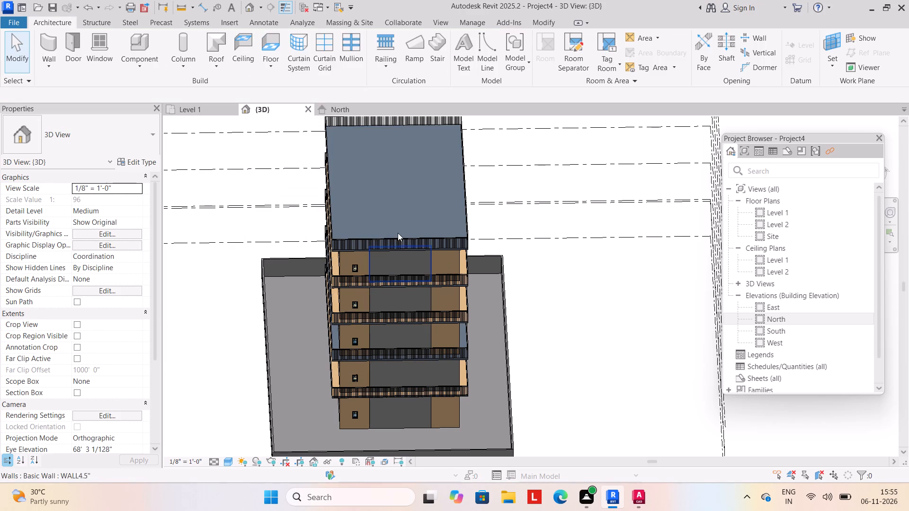
# Paint the open-area walls on all five storeys and the remaining unpainted second-storey toilet wall with Wood Planks.
pyautogui.click(543, 19)
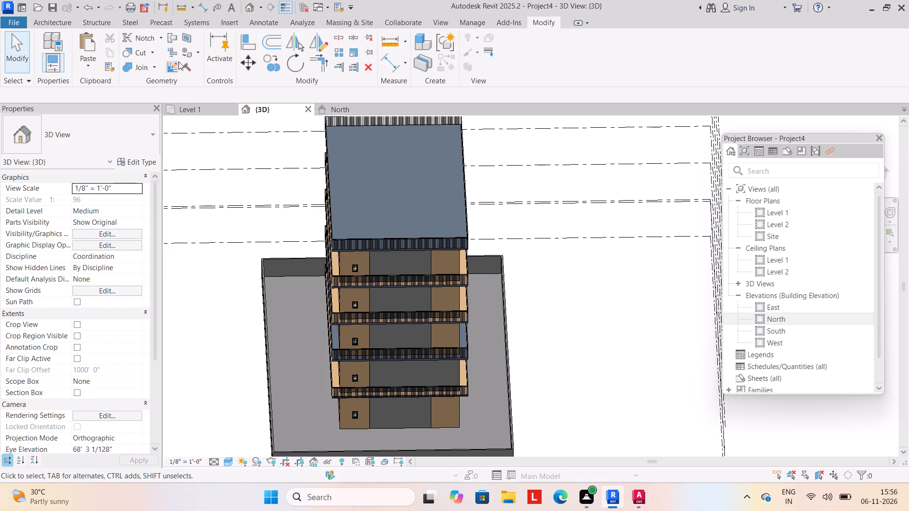
pyautogui.click(198, 51)
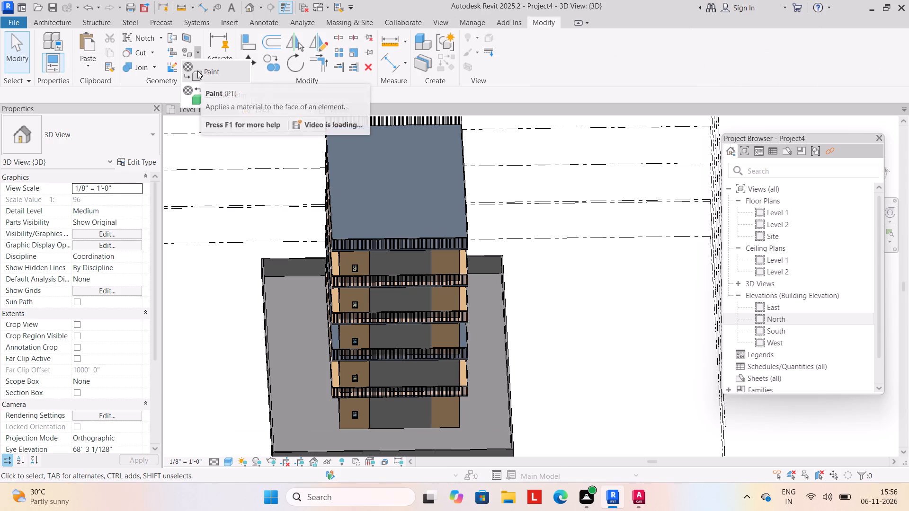
pyautogui.click(197, 70)
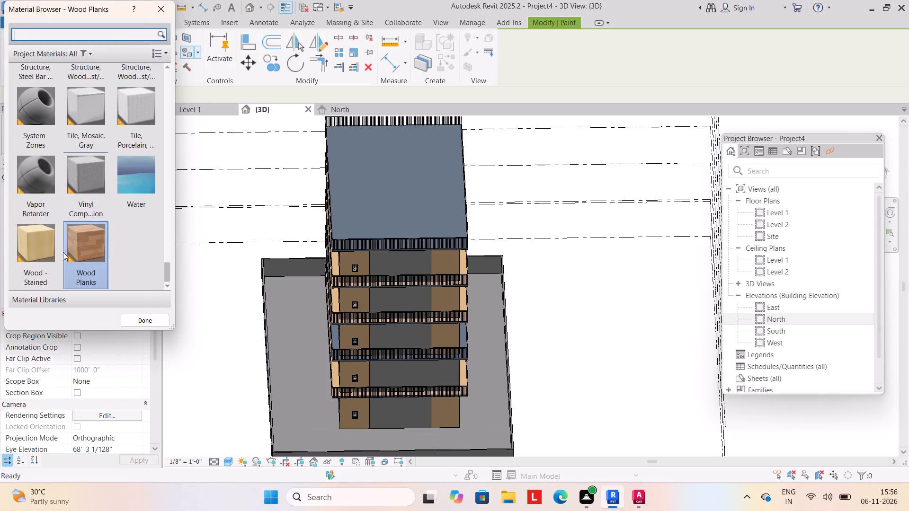
pyautogui.click(77, 238)
pyautogui.moveTo(403, 402); pyautogui.dragTo(400, 396)
pyautogui.click(399, 370)
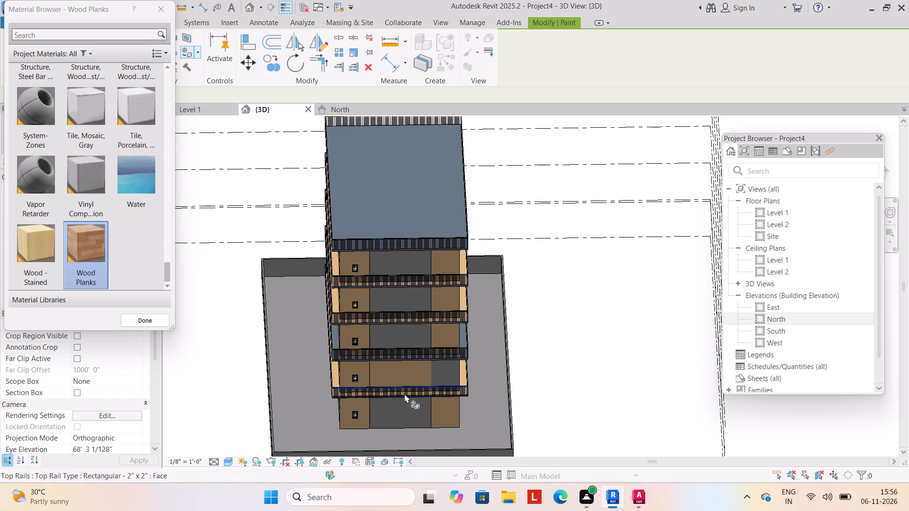
pyautogui.click(403, 402)
pyautogui.click(441, 371)
pyautogui.click(412, 404)
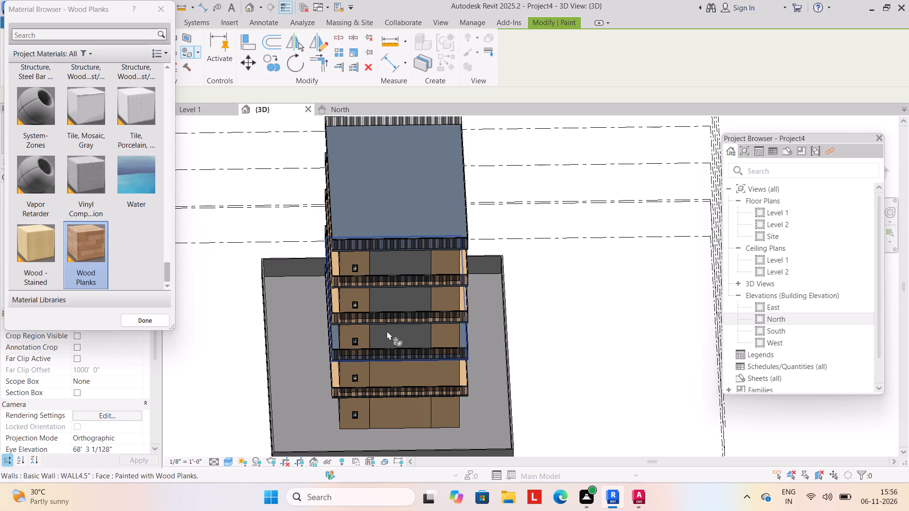
pyautogui.click(387, 331)
pyautogui.click(386, 301)
pyautogui.click(382, 268)
# Paint the top face of the uppermost roof slab with Wood Planks.
pyautogui.keyDown('shift'); pyautogui.moveTo(254, 322); pyautogui.dragTo(287, 314, button='middle'); pyautogui.keyUp('shift')
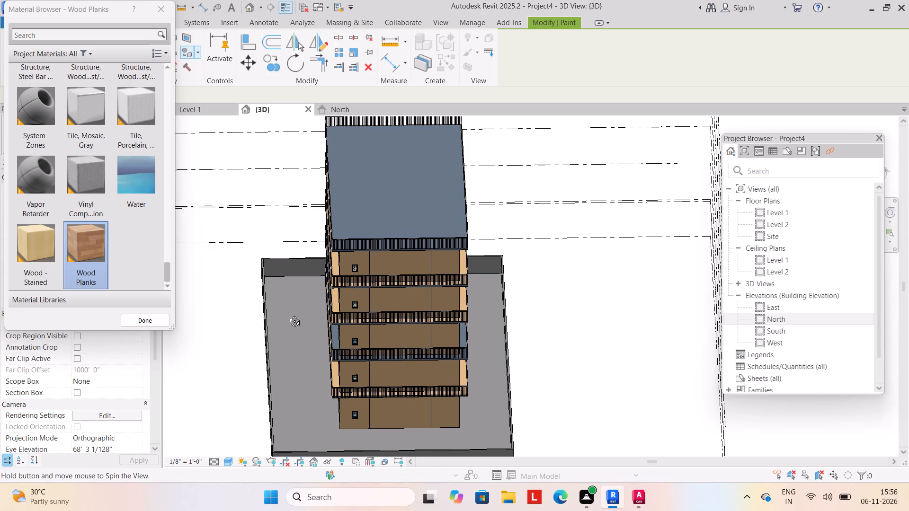
pyautogui.keyDown('shift'); pyautogui.moveTo(287, 314); pyautogui.dragTo(368, 300, button='middle'); pyautogui.keyUp('shift')
pyautogui.keyDown('shift'); pyautogui.moveTo(451, 336); pyautogui.dragTo(193, 333, button='middle'); pyautogui.keyUp('shift')
pyautogui.keyDown('shift'); pyautogui.moveTo(372, 327); pyautogui.dragTo(250, 332, button='middle'); pyautogui.keyUp('shift')
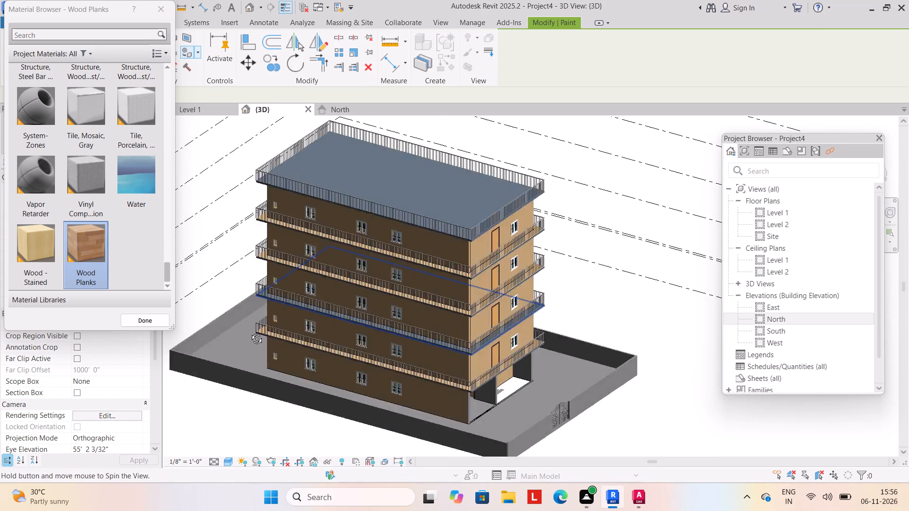
pyautogui.keyDown('shift'); pyautogui.moveTo(250, 332); pyautogui.dragTo(175, 292, button='middle'); pyautogui.keyUp('shift')
pyautogui.keyDown('shift'); pyautogui.moveTo(358, 367); pyautogui.dragTo(321, 338, button='middle'); pyautogui.keyUp('shift')
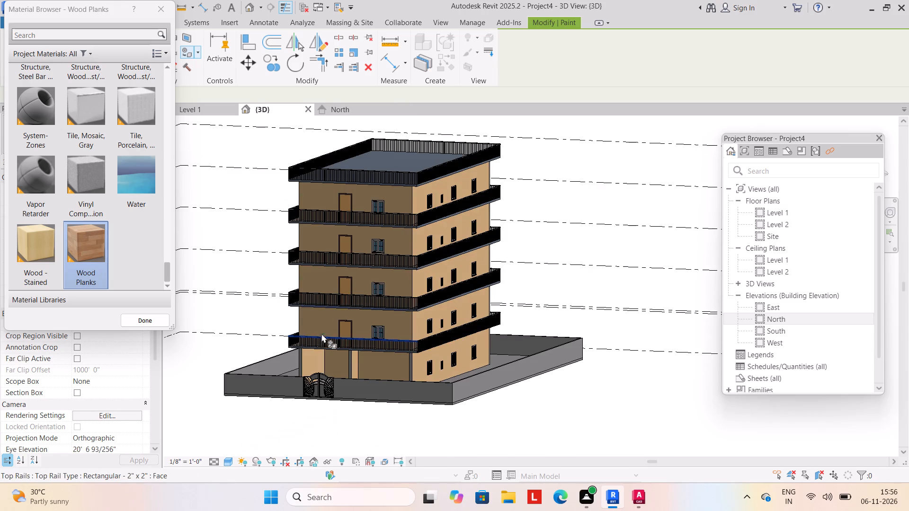
pyautogui.moveTo(357, 259); pyautogui.dragTo(399, 291, button='middle')
pyautogui.click(414, 191)
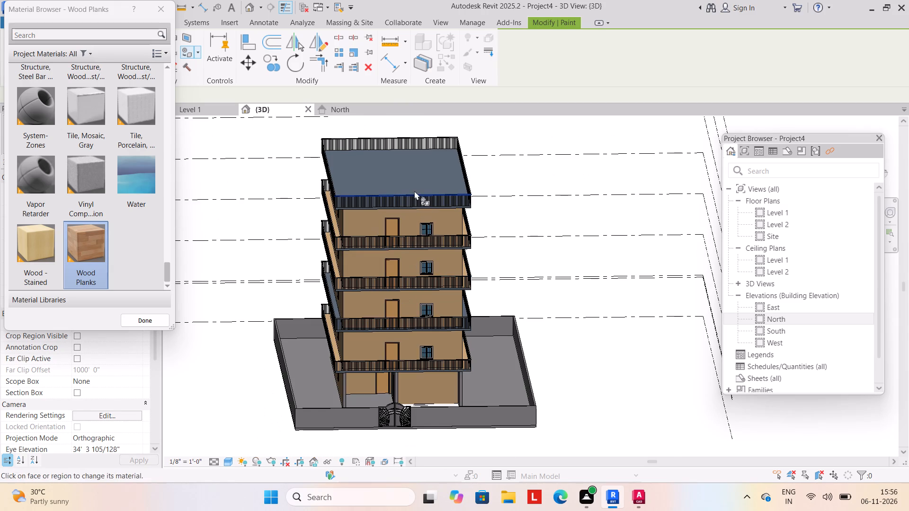
pyautogui.moveTo(401, 162); pyautogui.dragTo(397, 166)
# Paint the boundary wall's outer faces with Door - Frame, covering the front on both sides of the gate and both long sides.
pyautogui.keyDown('shift'); pyautogui.moveTo(279, 340); pyautogui.dragTo(335, 263, button='middle'); pyautogui.keyUp('shift')
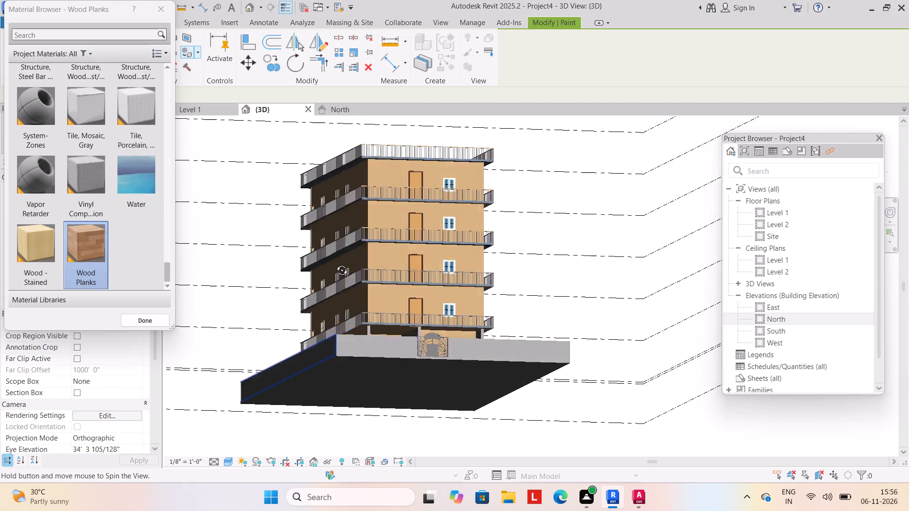
pyautogui.keyDown('shift'); pyautogui.moveTo(335, 263); pyautogui.dragTo(263, 353, button='middle'); pyautogui.keyUp('shift')
pyautogui.scroll(-2, 271, 362)
pyautogui.moveTo(278, 352); pyautogui.dragTo(310, 308, button='middle')
pyautogui.scroll(3, 95, 201)
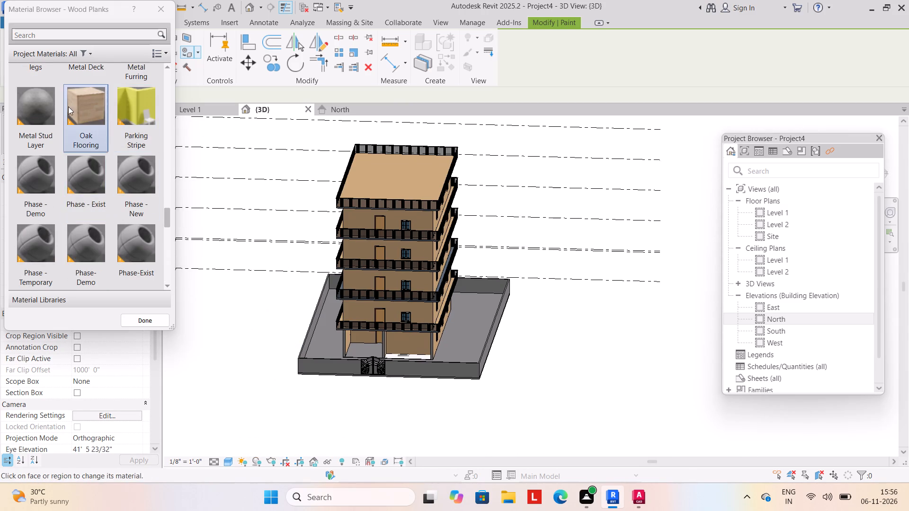
pyautogui.scroll(2, 130, 118)
pyautogui.click(36, 171)
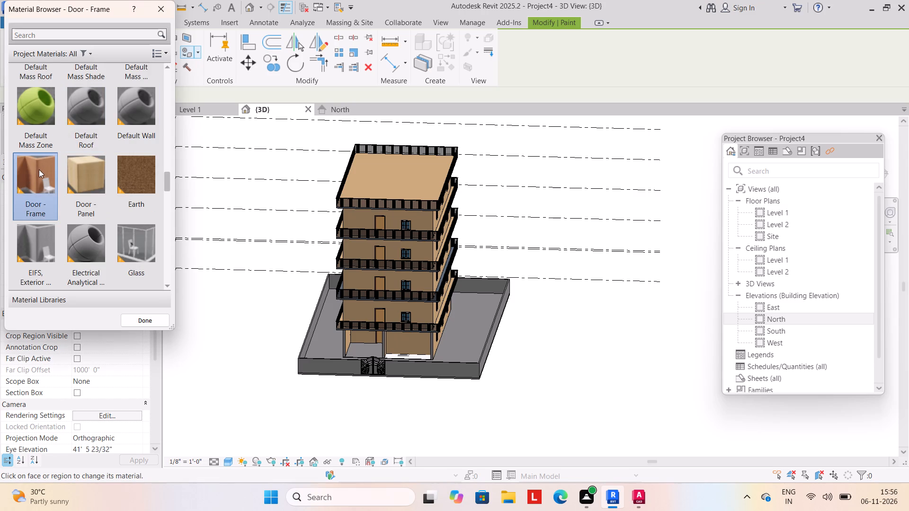
pyautogui.click(337, 363)
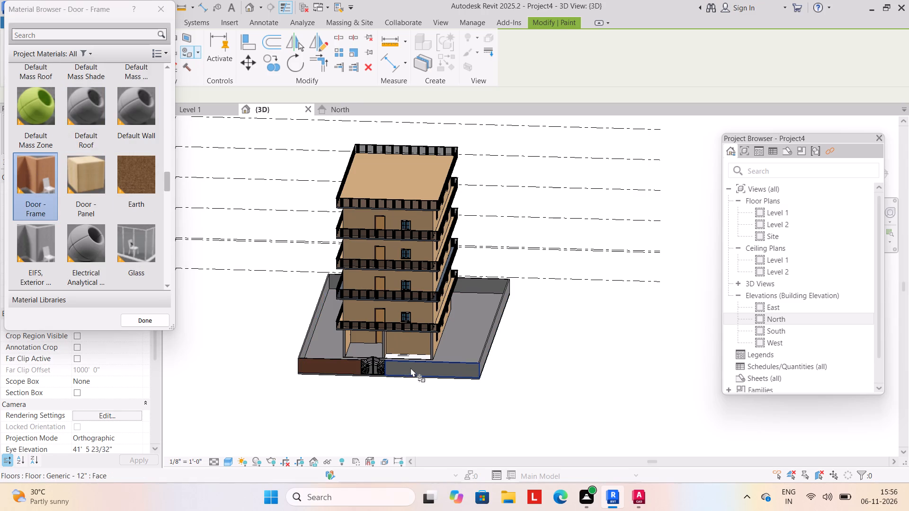
pyautogui.click(410, 368)
pyautogui.keyDown('shift'); pyautogui.moveTo(401, 398); pyautogui.dragTo(303, 379, button='middle'); pyautogui.keyUp('shift')
pyautogui.click(355, 347)
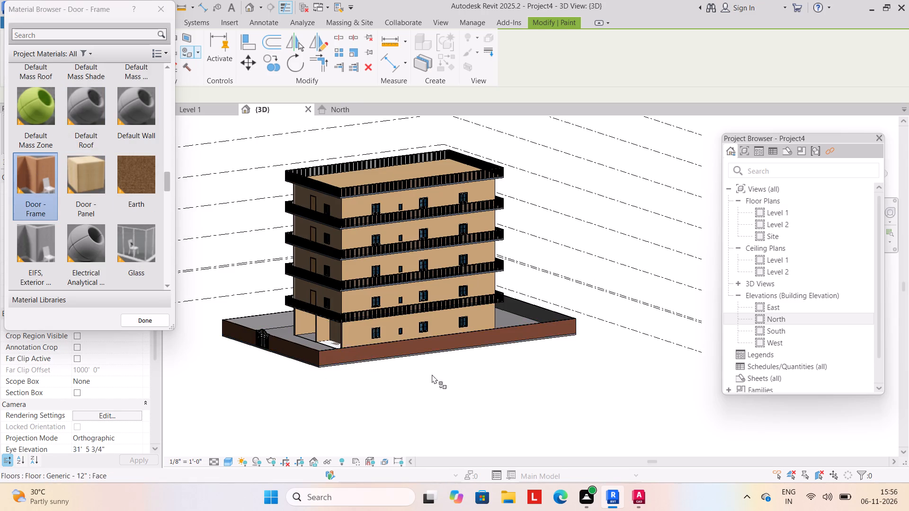
pyautogui.keyDown('shift'); pyautogui.moveTo(402, 374); pyautogui.dragTo(12, 326, button='middle'); pyautogui.keyUp('shift')
pyautogui.click(264, 324)
# Examine the painted building and boundary wall from the sides and front, and end painting.
pyautogui.keyDown('shift'); pyautogui.moveTo(310, 346); pyautogui.dragTo(139, 356, button='middle'); pyautogui.keyUp('shift')
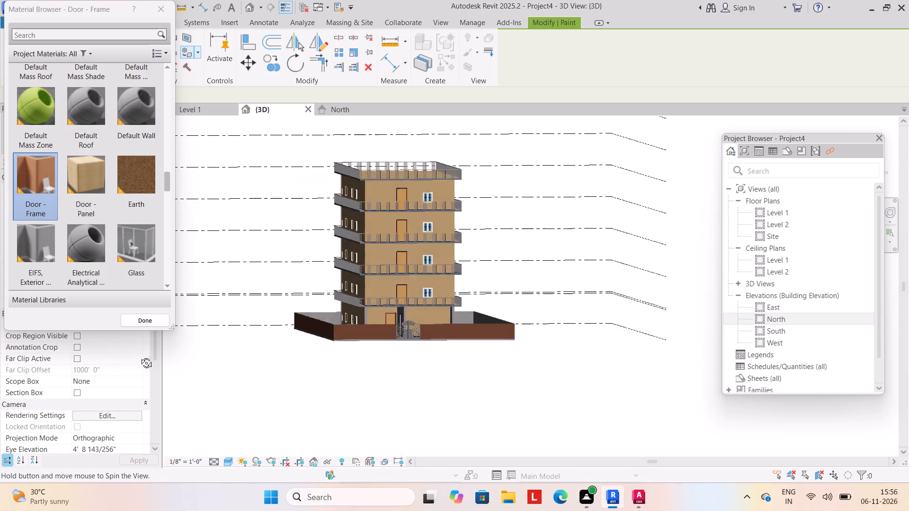
pyautogui.keyDown('shift'); pyautogui.moveTo(139, 356); pyautogui.dragTo(139, 356, button='middle'); pyautogui.keyUp('shift')
pyautogui.moveTo(361, 372); pyautogui.dragTo(173, 397, button='middle')
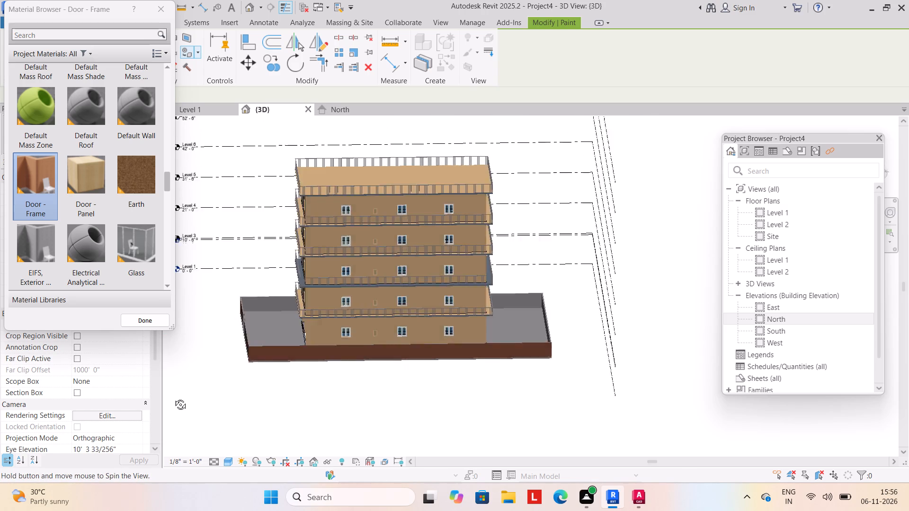
pyautogui.moveTo(173, 397); pyautogui.dragTo(361, 454, button='middle')
pyautogui.scroll(1, 349, 437)
pyautogui.moveTo(301, 416); pyautogui.dragTo(236, 410, button='middle')
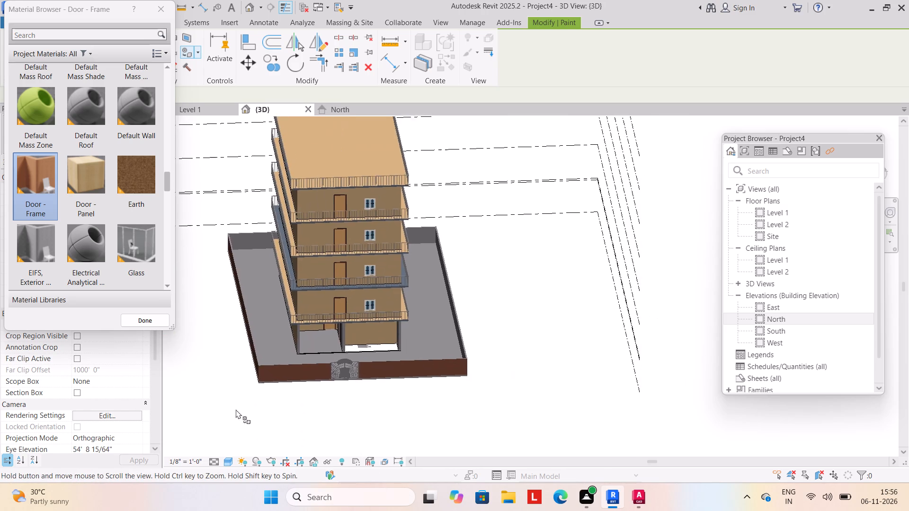
pyautogui.keyDown('shift'); pyautogui.moveTo(245, 416); pyautogui.dragTo(246, 392, button='middle'); pyautogui.keyUp('shift')
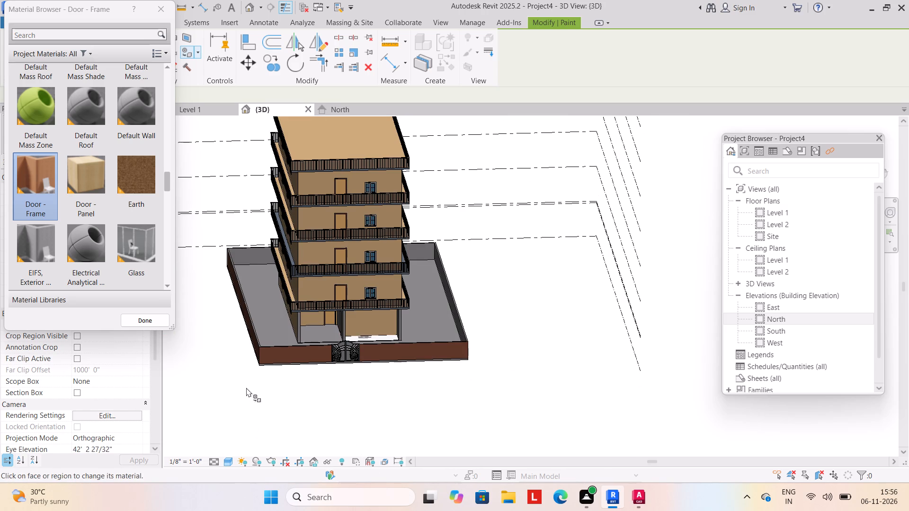
pyautogui.scroll(2, 261, 378)
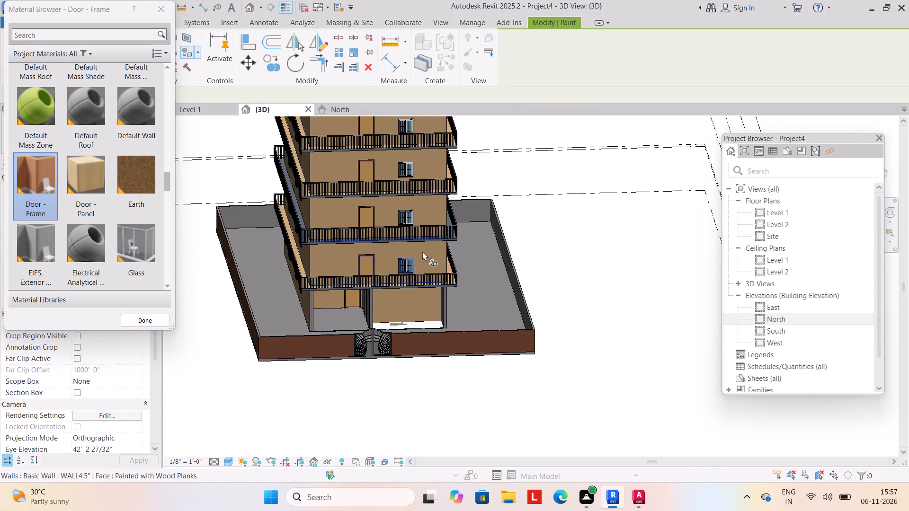
pyautogui.scroll(3, 410, 190)
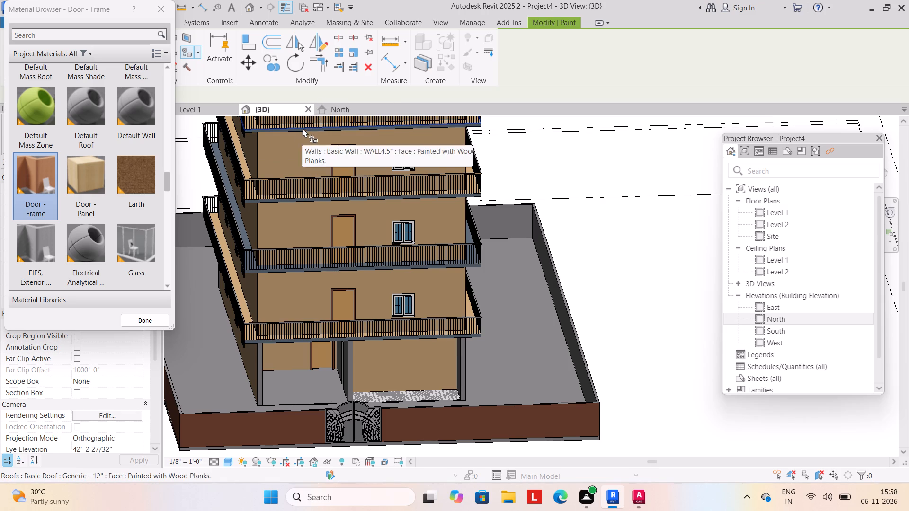
pyautogui.moveTo(541, 372); pyautogui.dragTo(541, 348, button='middle')
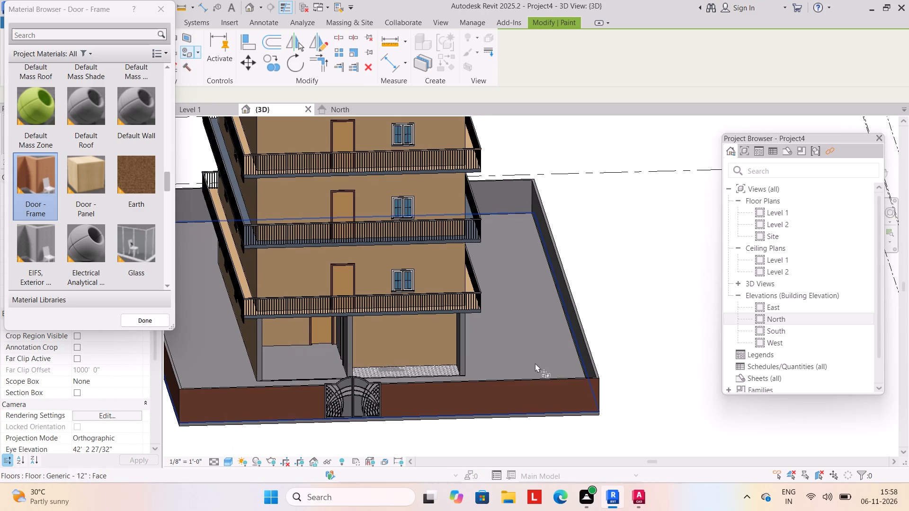
pyautogui.moveTo(451, 317); pyautogui.dragTo(494, 271, button='middle')
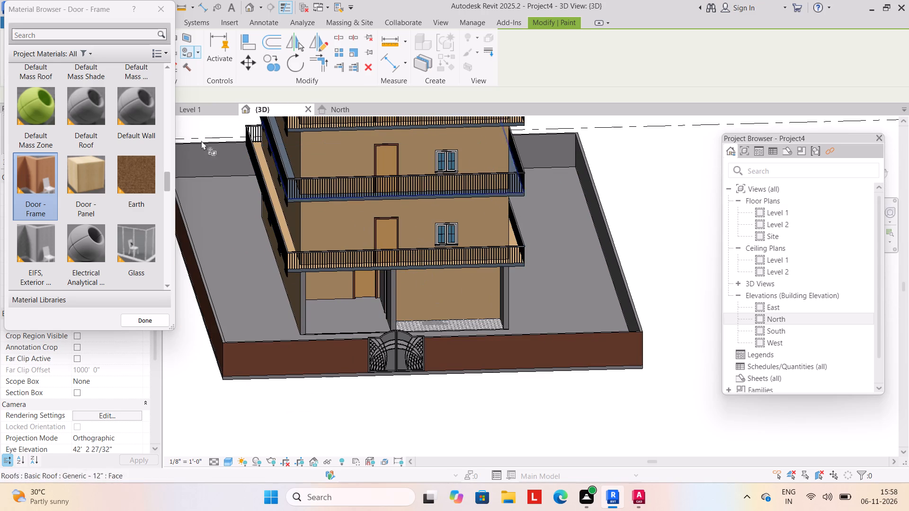
pyautogui.click(154, 10)
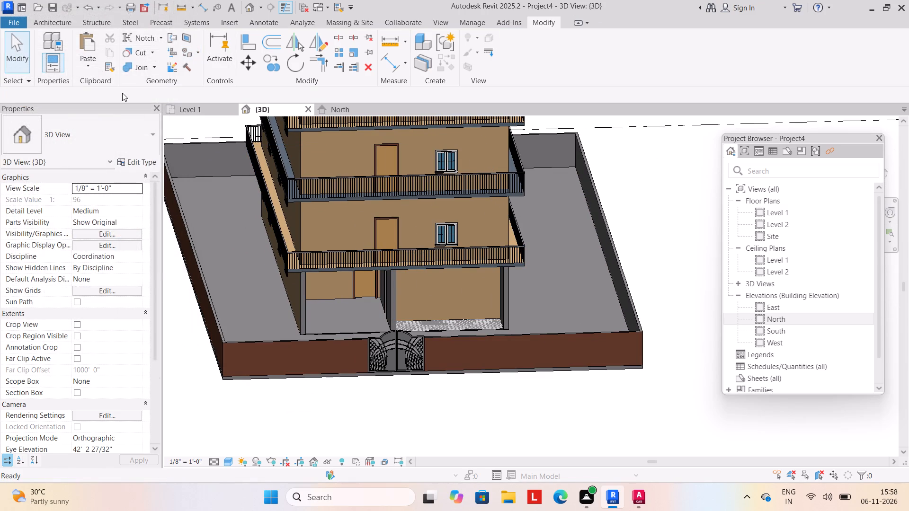
# Create an in-place model component in the Generic Models category, accepting the default name.
pyautogui.click(57, 25)
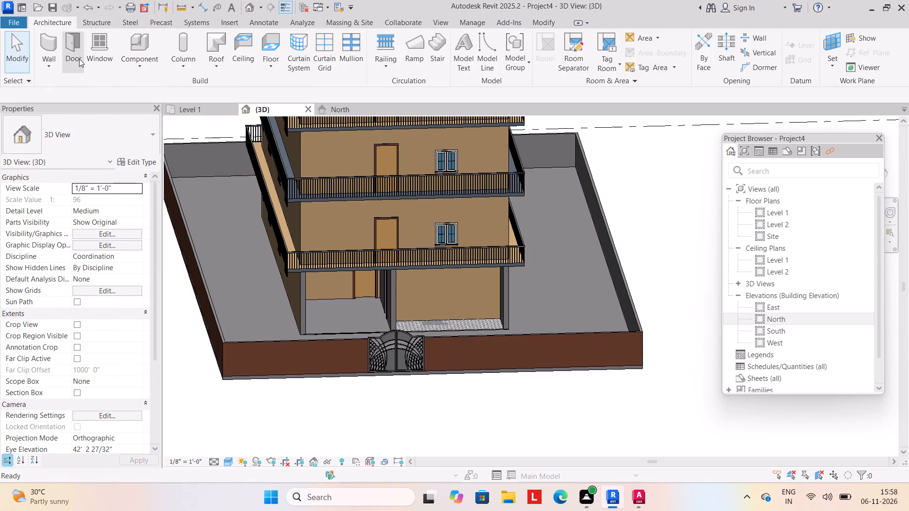
pyautogui.click(128, 66)
pyautogui.click(154, 113)
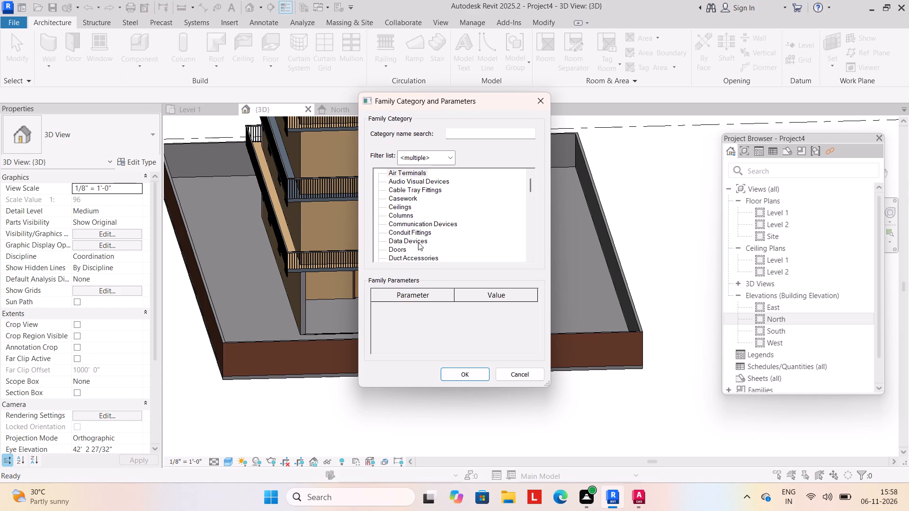
pyautogui.scroll(-13, 416, 222)
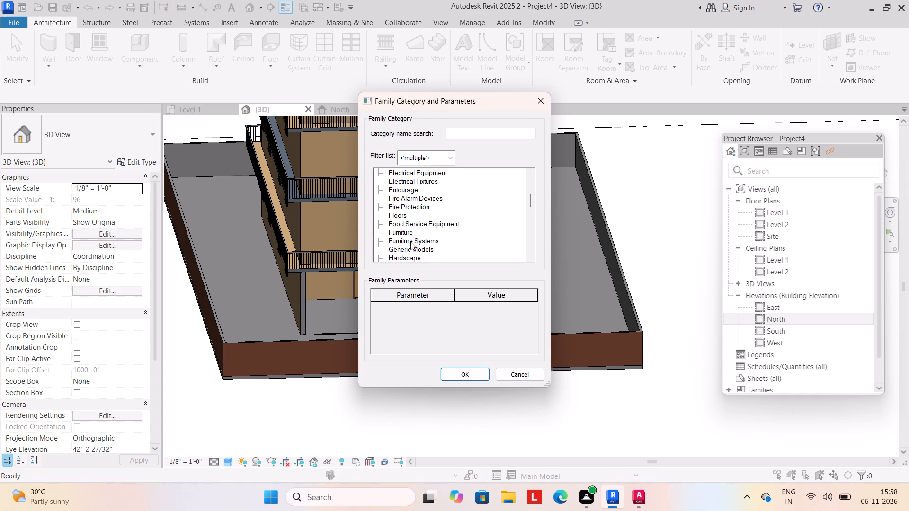
pyautogui.click(410, 242)
pyautogui.click(449, 375)
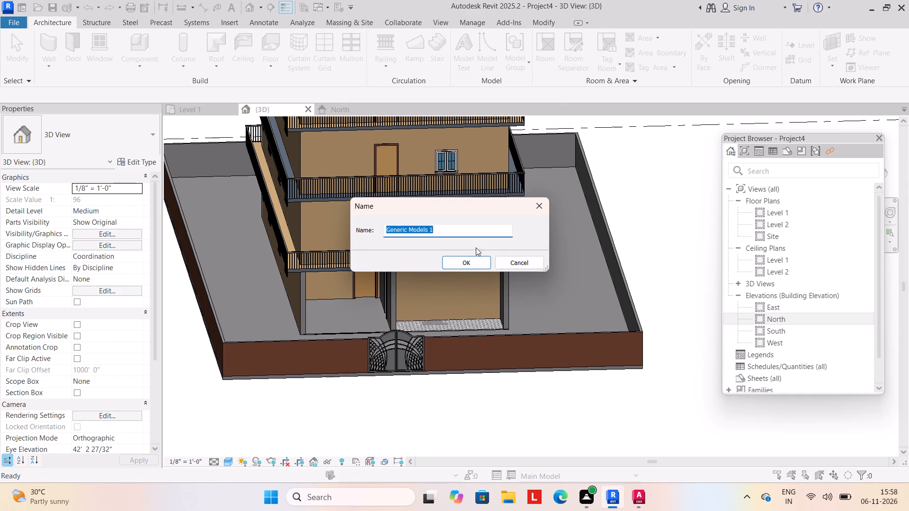
pyautogui.click(455, 262)
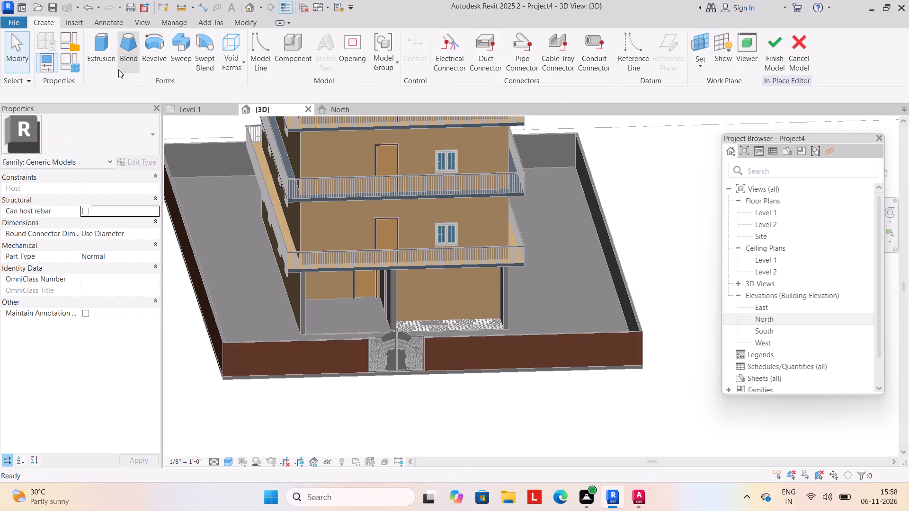
# Start an extrusion on the front boundary wall's outer face and sketch a six-sided polygon, 2' radius, near the corner left of the gate.
pyautogui.click(102, 48)
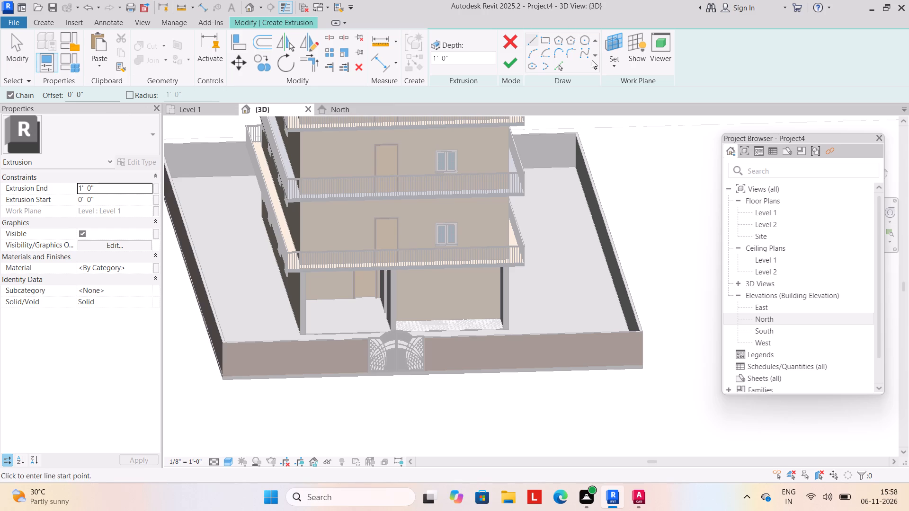
pyautogui.click(615, 67)
pyautogui.click(624, 109)
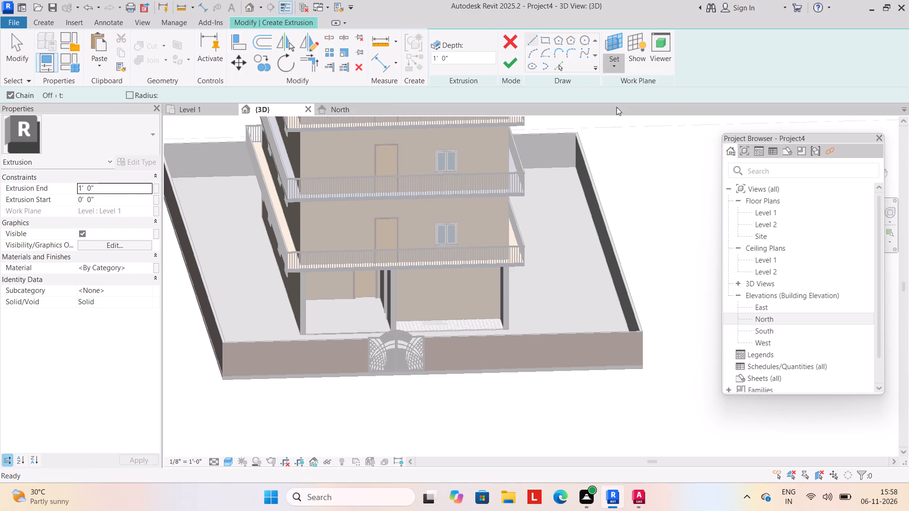
pyautogui.click(258, 344)
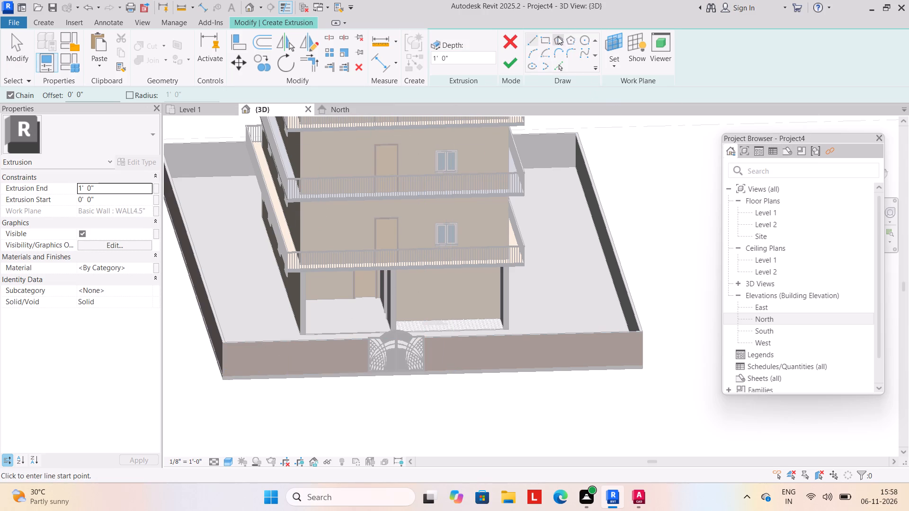
pyautogui.click(558, 36)
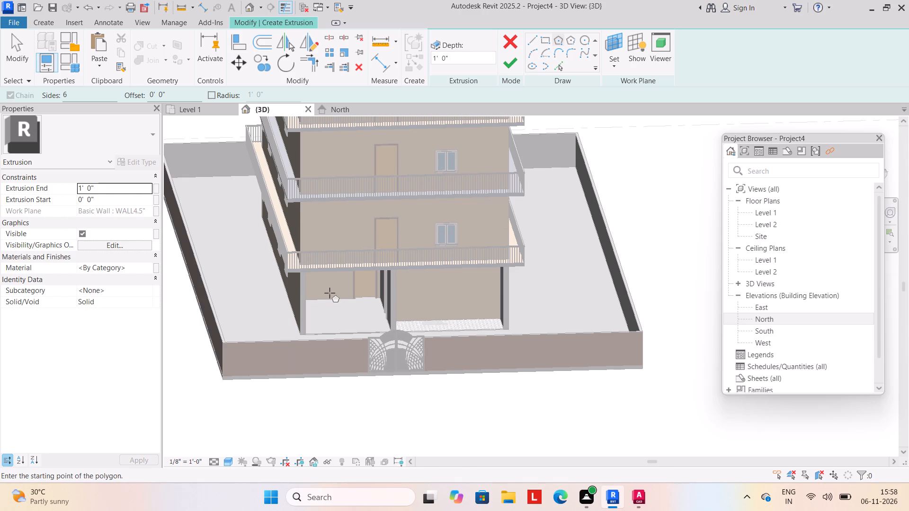
pyautogui.scroll(1, 237, 363)
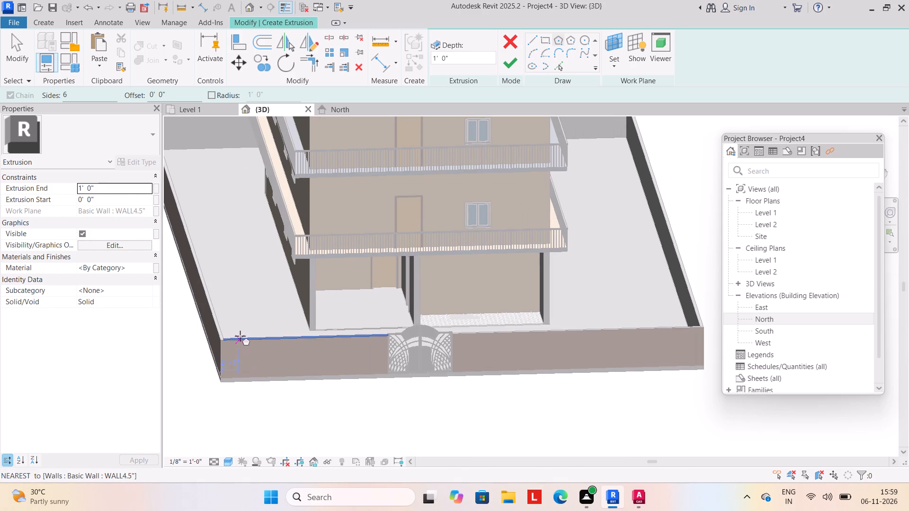
pyautogui.scroll(4, 244, 369)
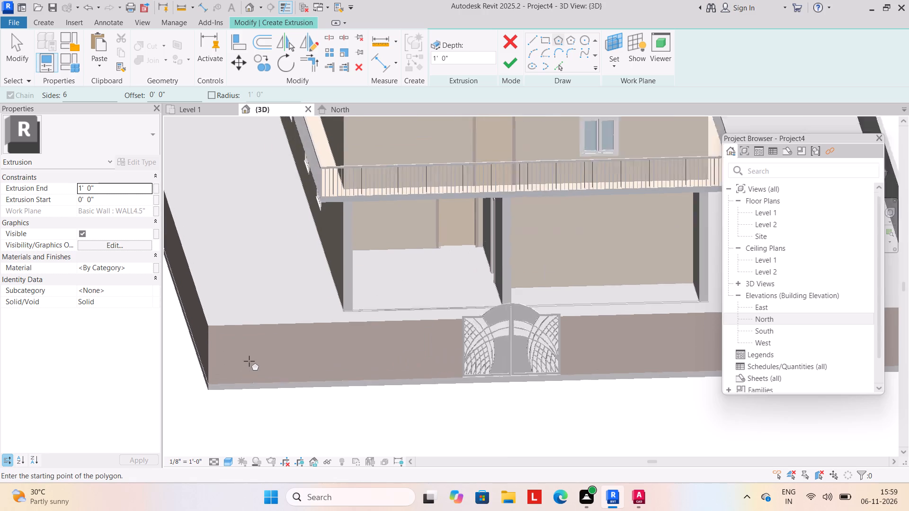
pyautogui.moveTo(244, 345); pyautogui.dragTo(254, 344)
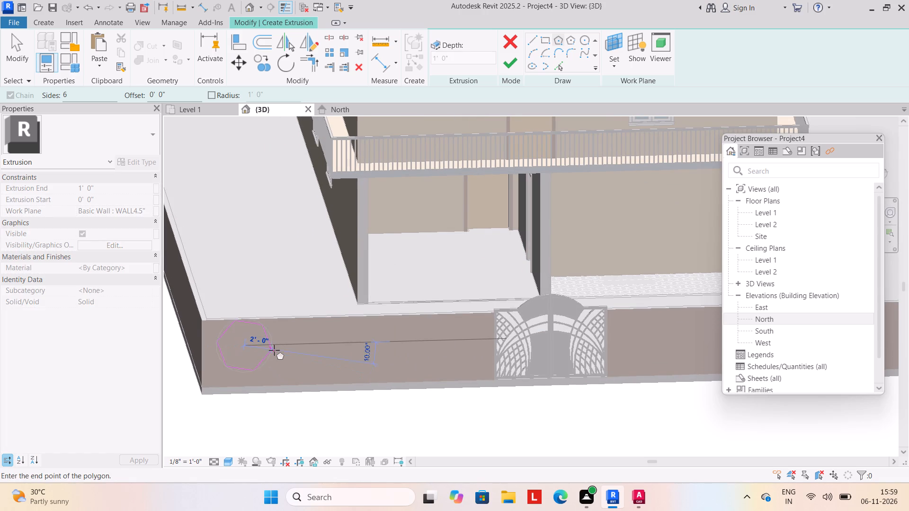
pyautogui.moveTo(276, 340); pyautogui.dragTo(272, 364)
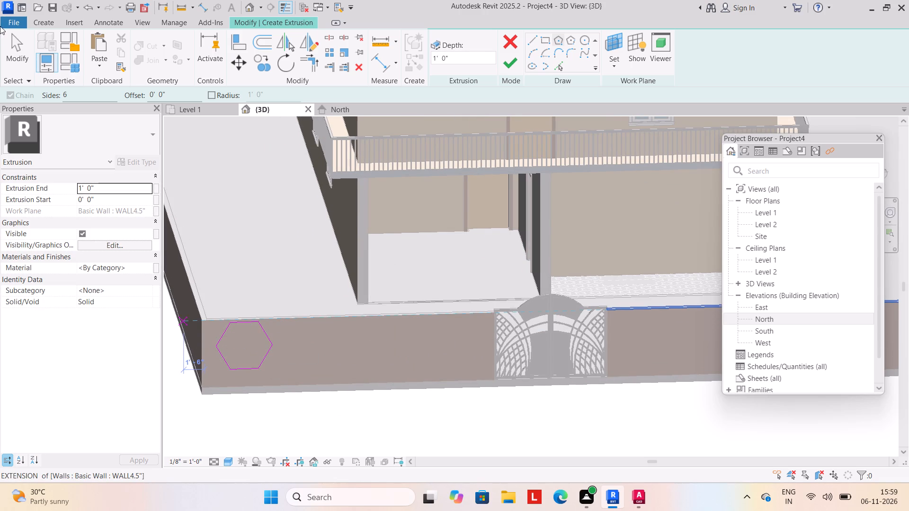
# Select the whole hexagon sketch and nudge it two increments down and one towards the gate on the wall face.
pyautogui.click(15, 41)
pyautogui.moveTo(210, 319); pyautogui.dragTo(248, 339)
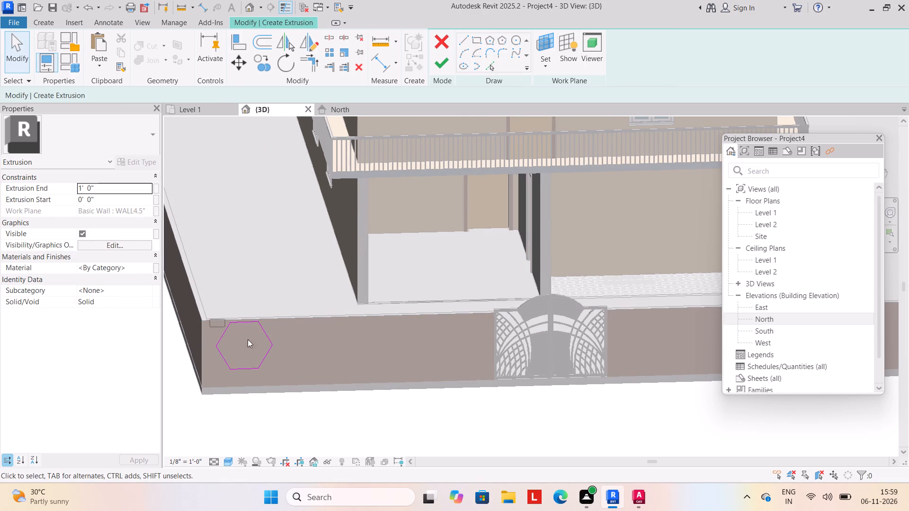
pyautogui.moveTo(248, 339); pyautogui.dragTo(291, 379)
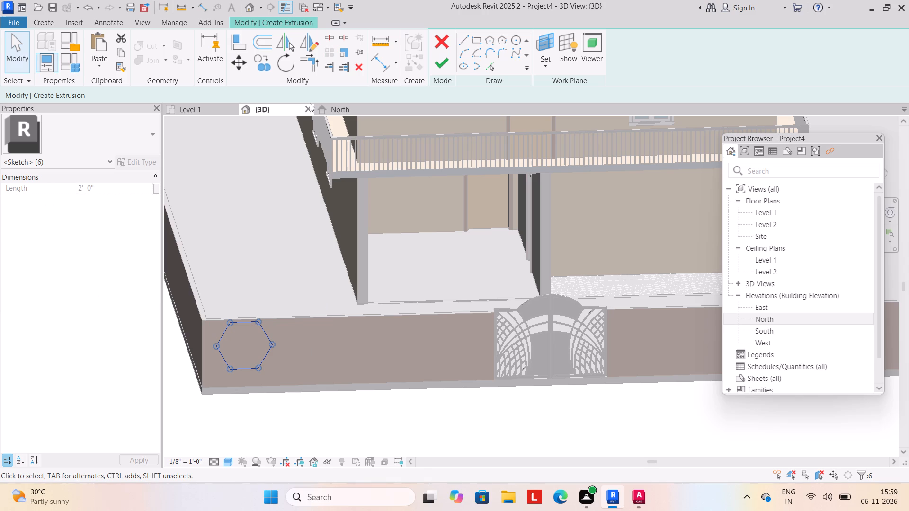
pyautogui.press('Down')
pyautogui.press('Down')
pyautogui.press('Right')
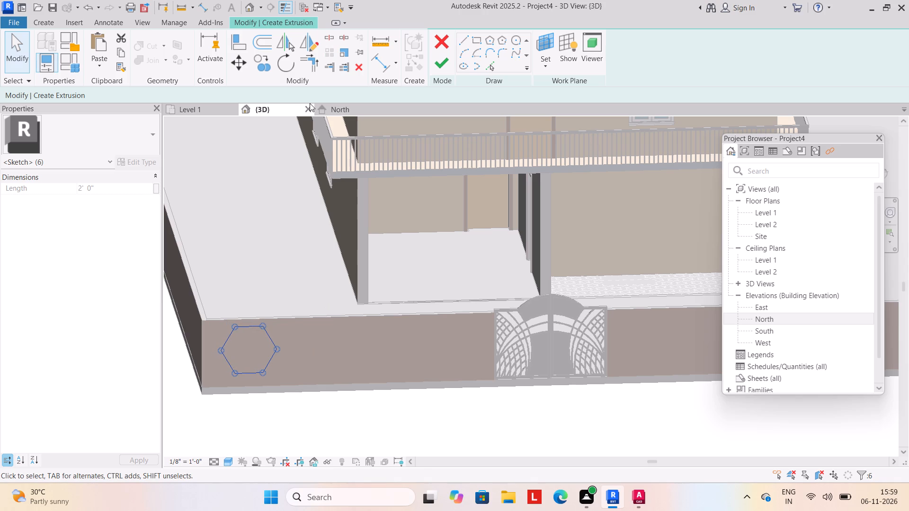
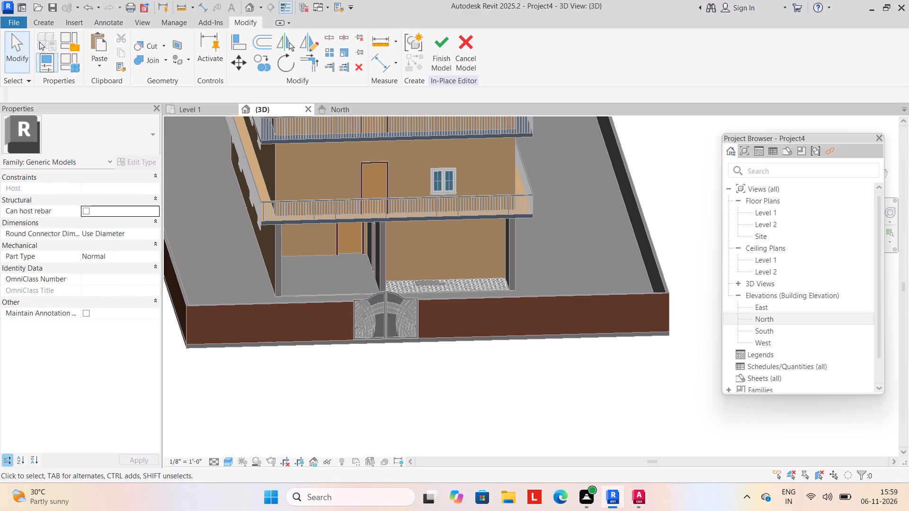
# Start an extrusion on the front boundary wall's outer face and sketch a six-sided polygon, 2' radius, near the corner left of the gate.
pyautogui.click(52, 25)
pyautogui.click(94, 57)
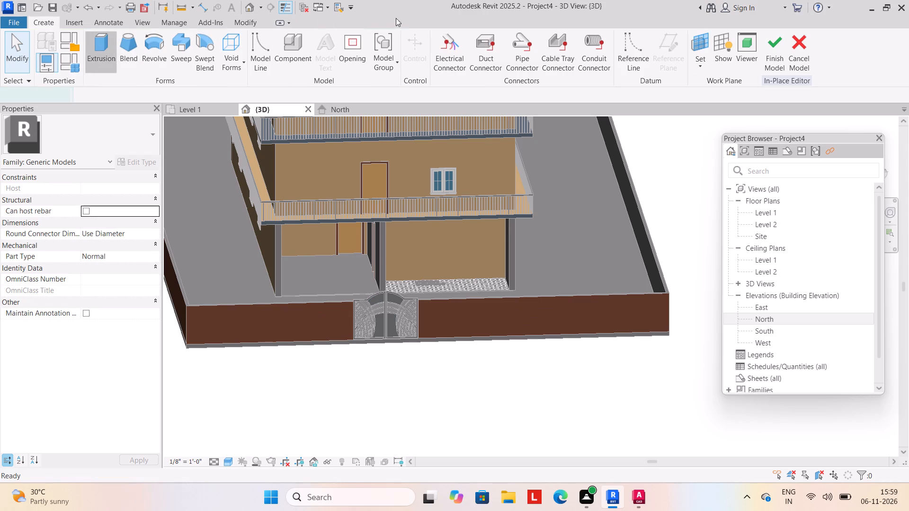
pyautogui.click(614, 70)
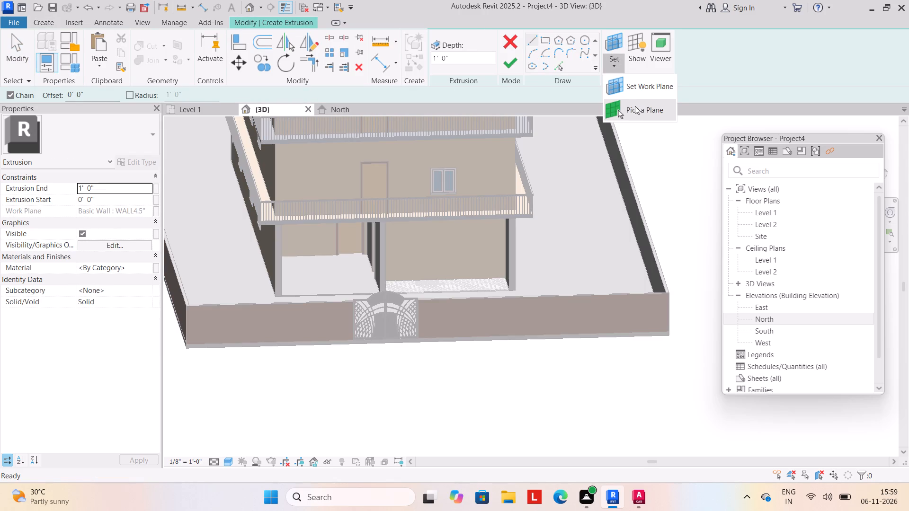
pyautogui.click(636, 106)
pyautogui.click(280, 304)
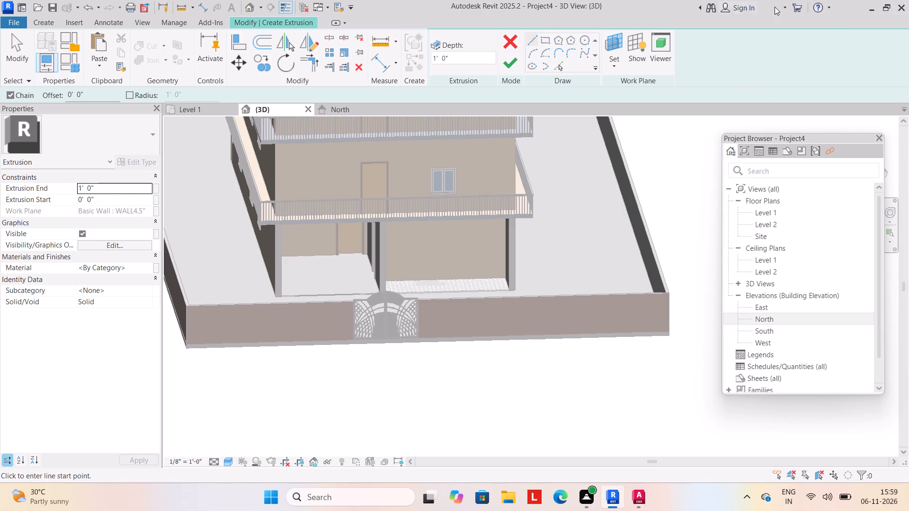
pyautogui.click(610, 66)
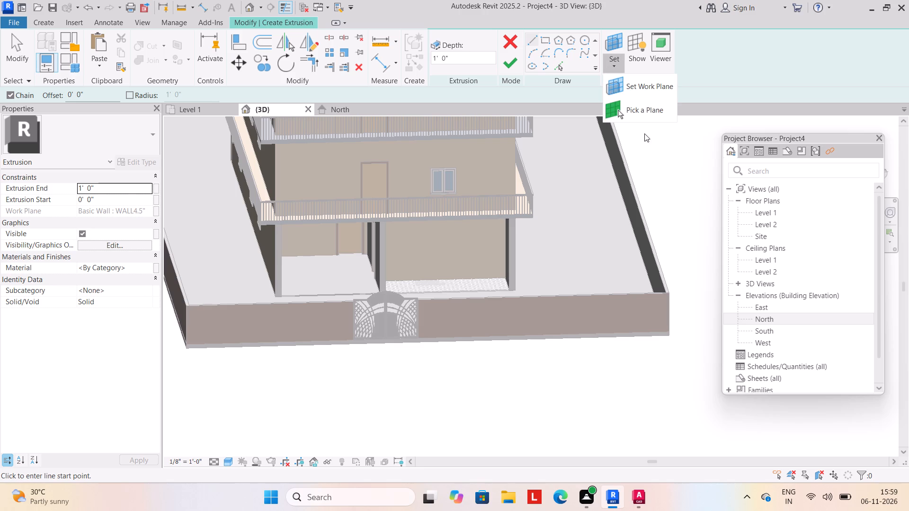
pyautogui.click(642, 111)
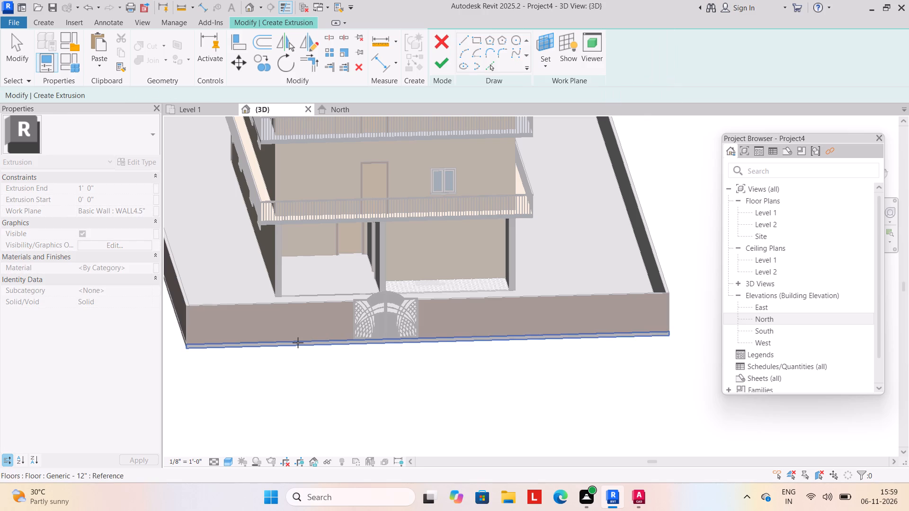
pyautogui.click(301, 303)
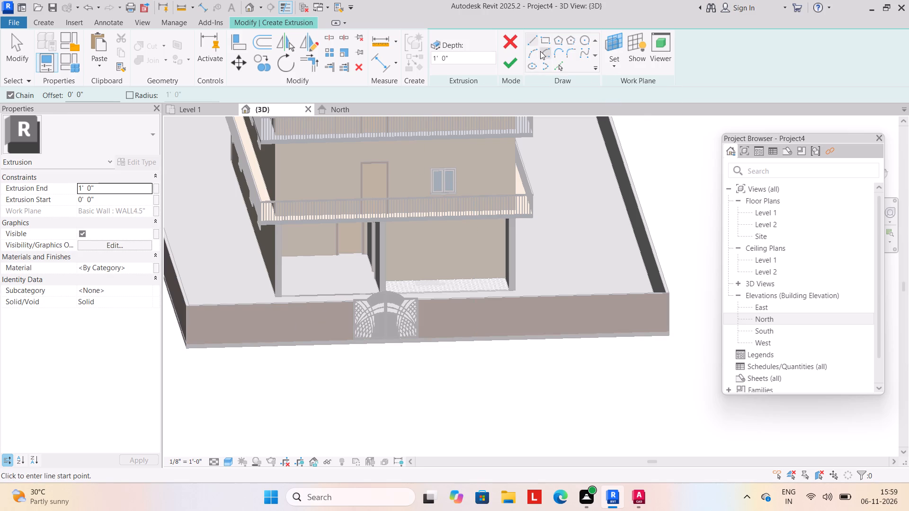
pyautogui.click(558, 38)
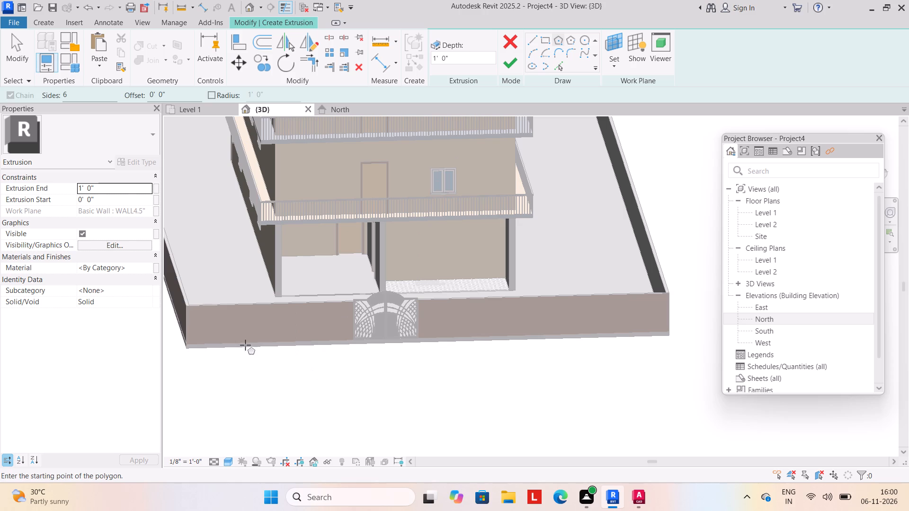
pyautogui.scroll(4, 235, 332)
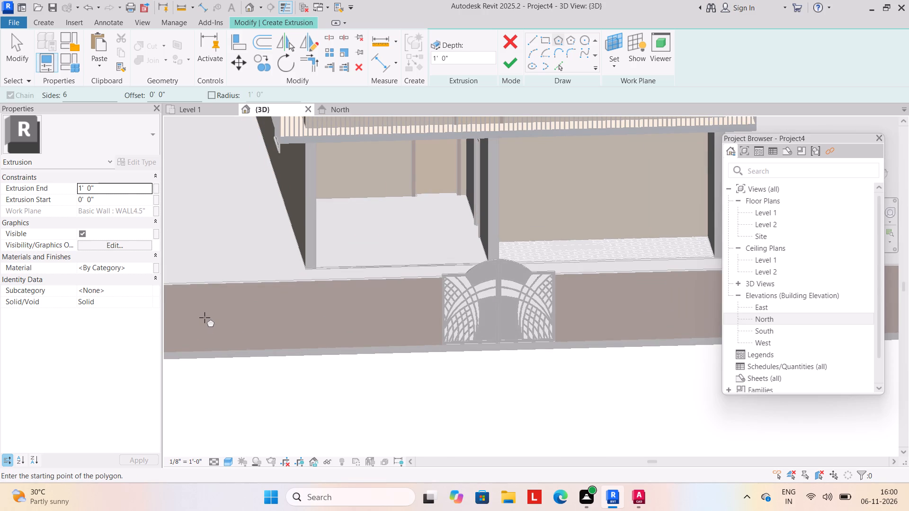
pyautogui.click(205, 317)
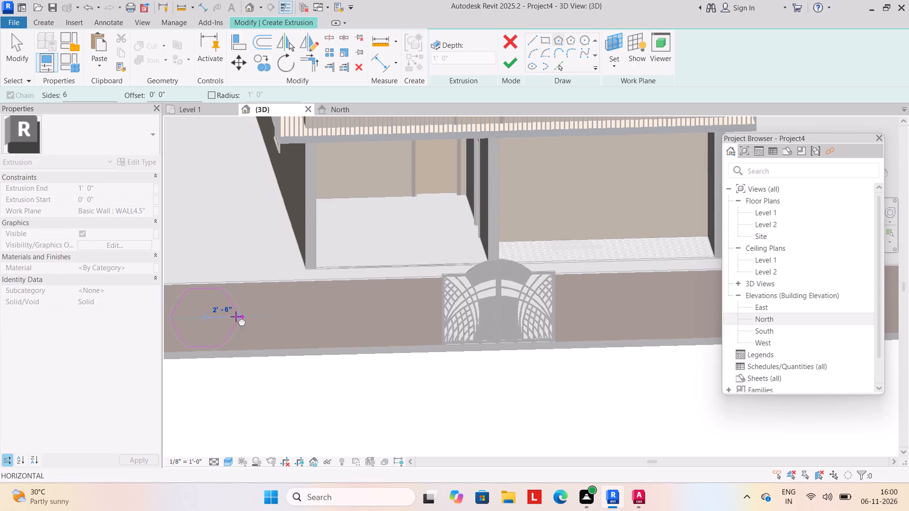
pyautogui.click(233, 320)
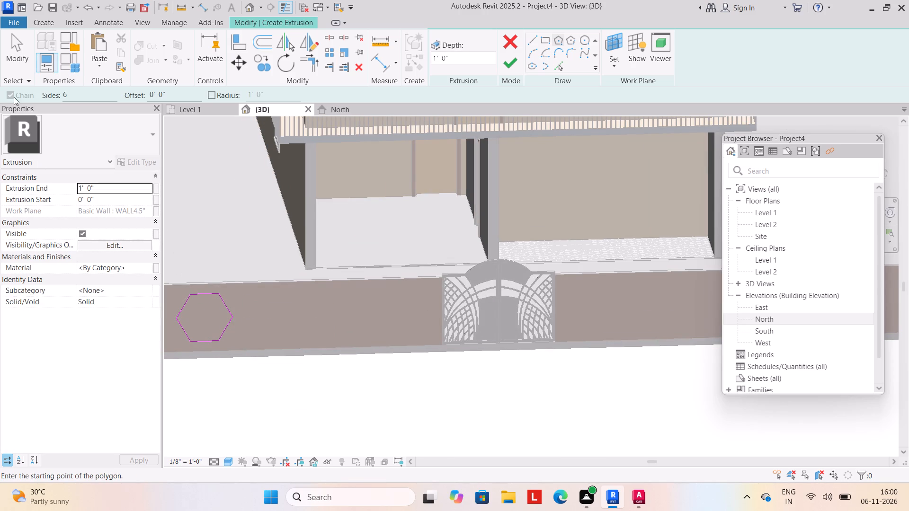
pyautogui.click(1, 56)
pyautogui.scroll(-2, 250, 309)
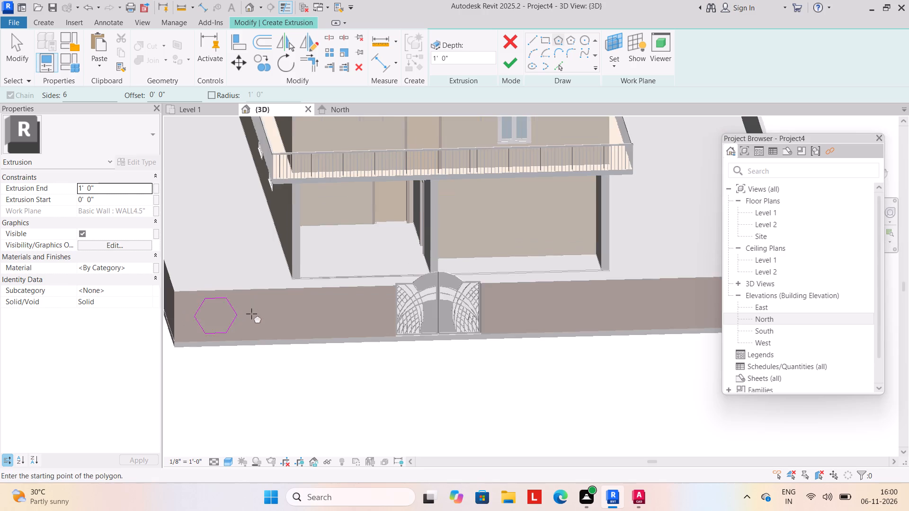
pyautogui.moveTo(255, 314); pyautogui.dragTo(273, 301, button='middle')
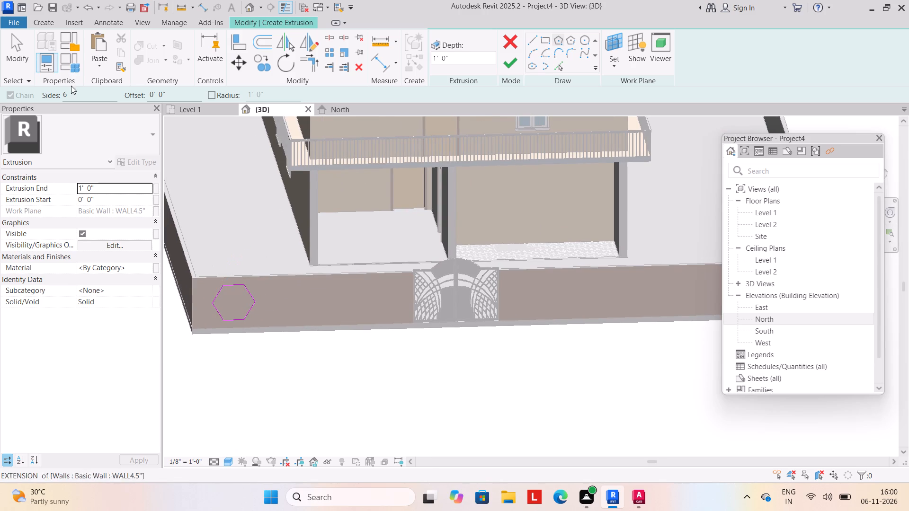
pyautogui.click(25, 49)
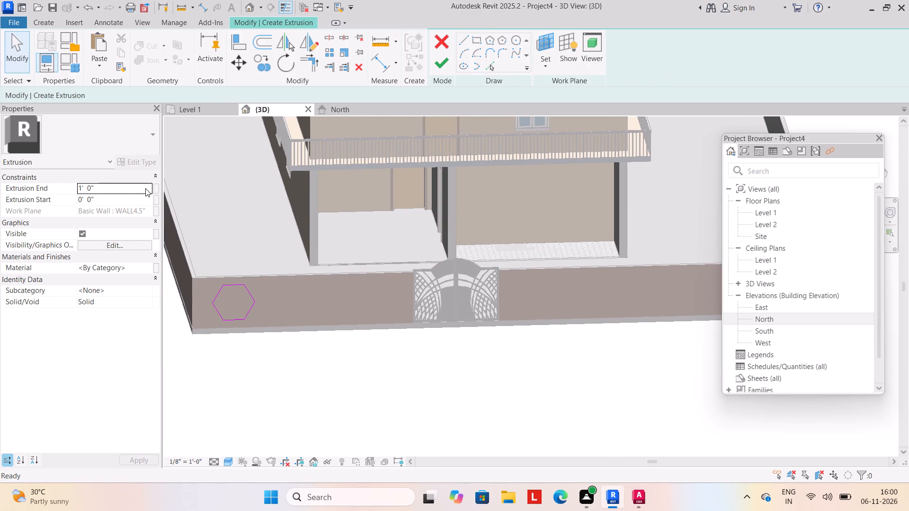
# Set the hexagon extrusion's end to 6".
pyautogui.click(138, 188)
pyautogui.write('6"')
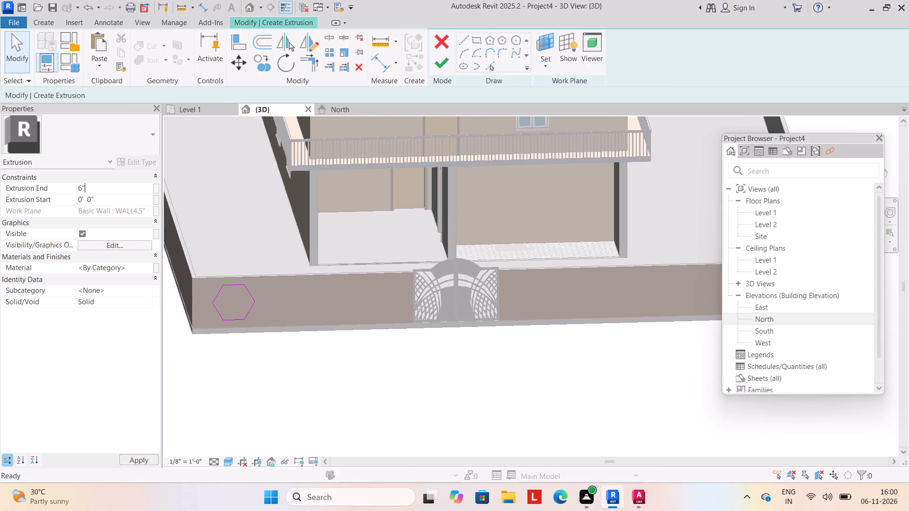
pyautogui.press('Return')
# Copy the hexagon sketch four times along the front wall, one left and three right of the gate, about 11'-6" apart on each side.
pyautogui.moveTo(197, 281); pyautogui.dragTo(243, 287)
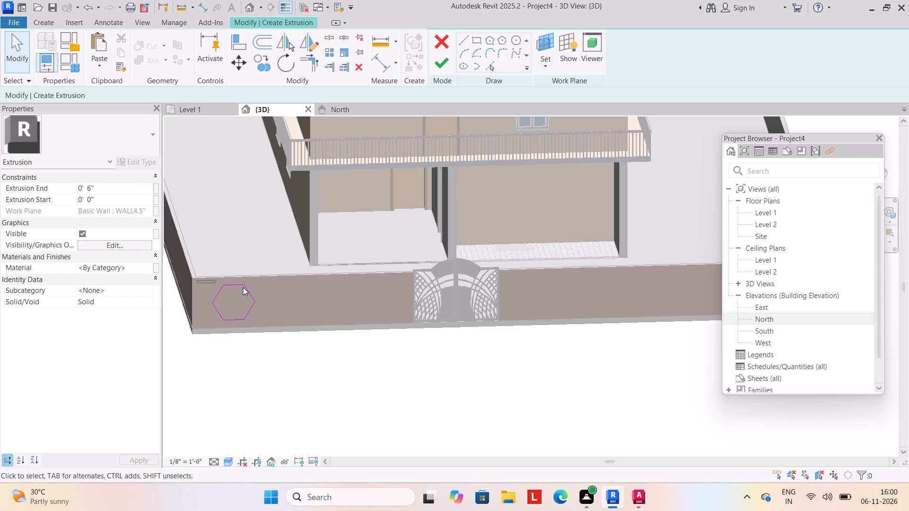
pyautogui.moveTo(243, 287); pyautogui.dragTo(295, 338)
pyautogui.click(258, 60)
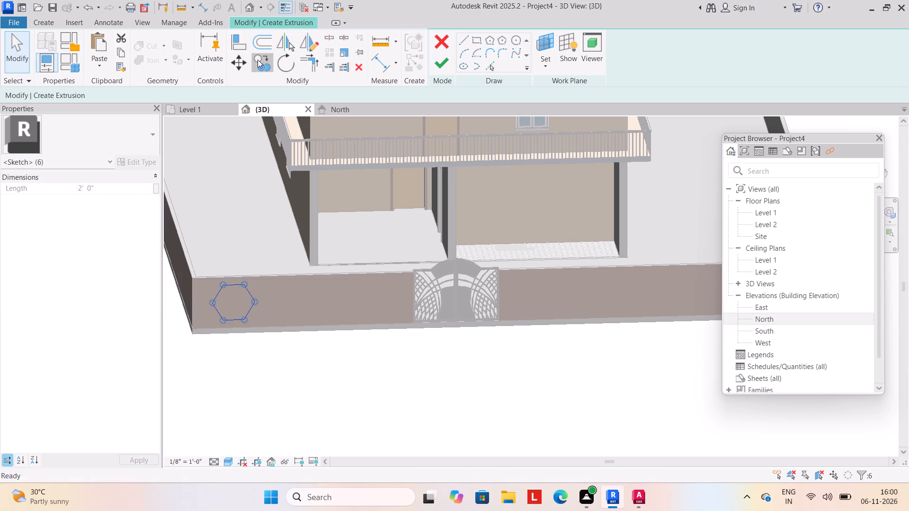
pyautogui.moveTo(236, 297); pyautogui.dragTo(241, 298)
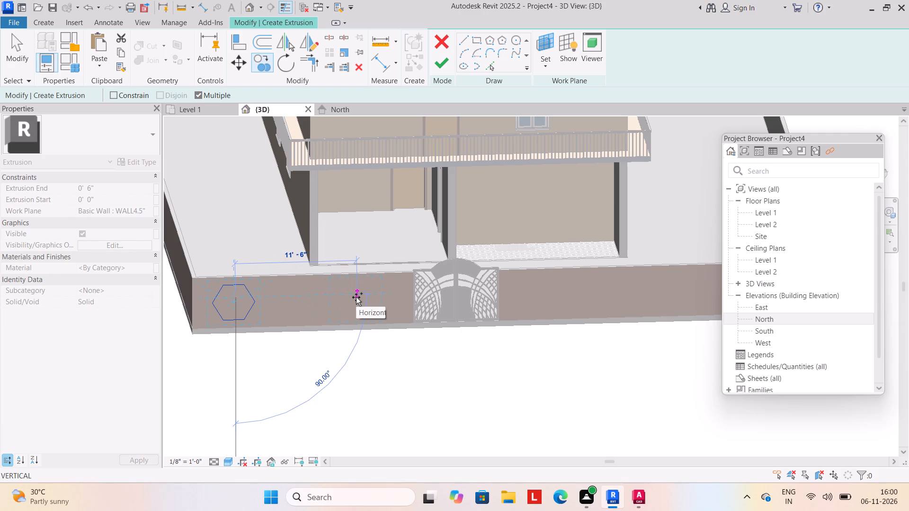
pyautogui.click(356, 297)
pyautogui.scroll(-1, 539, 299)
pyautogui.moveTo(538, 299); pyautogui.dragTo(528, 297, button='middle')
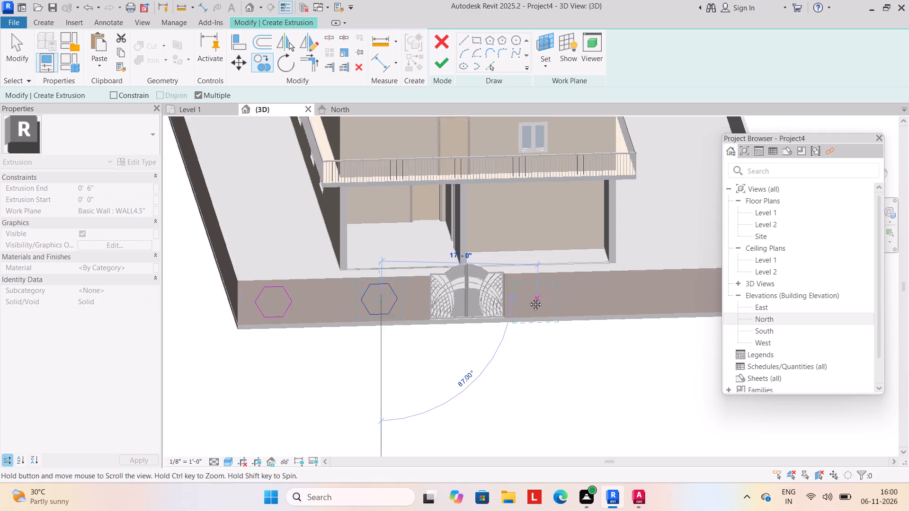
pyautogui.moveTo(528, 297); pyautogui.dragTo(402, 301, button='middle')
pyautogui.click(405, 292)
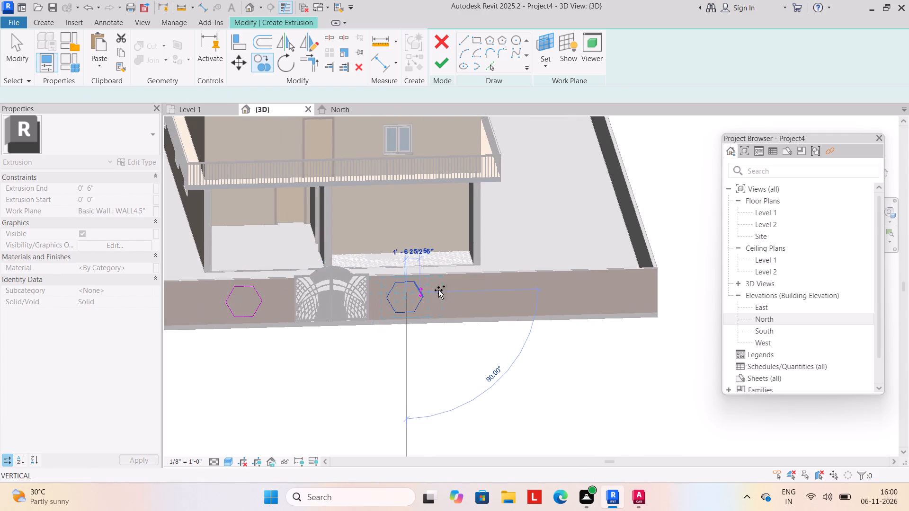
pyautogui.click(510, 286)
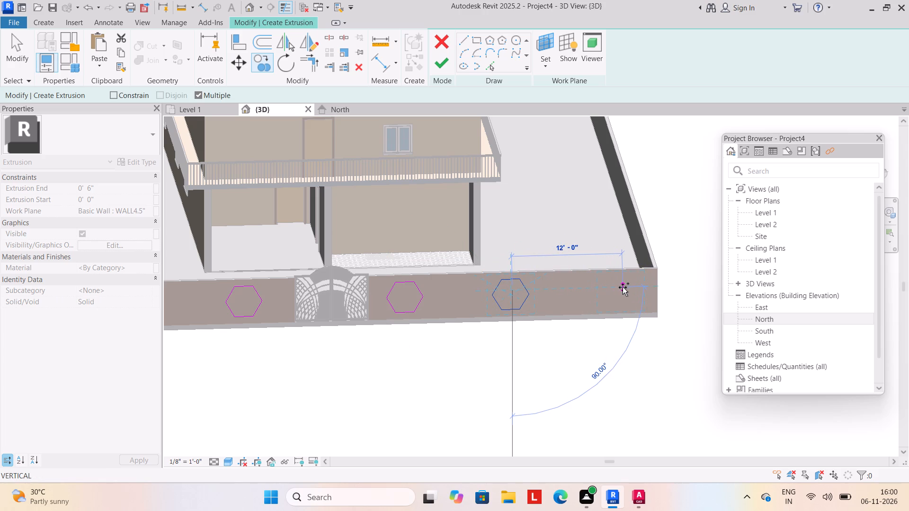
pyautogui.click(619, 288)
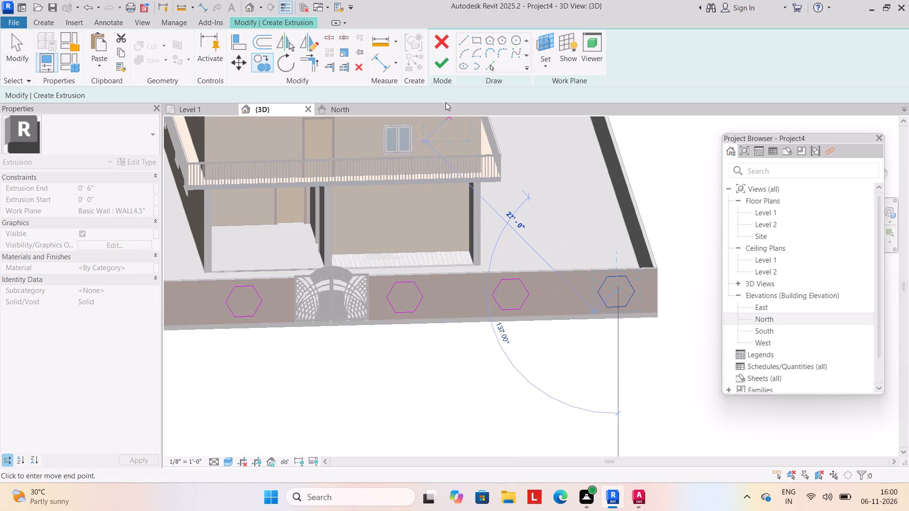
# Finish the five-hexagon extrusion sketch without discarding it, and finish the in-place model.
pyautogui.click(442, 49)
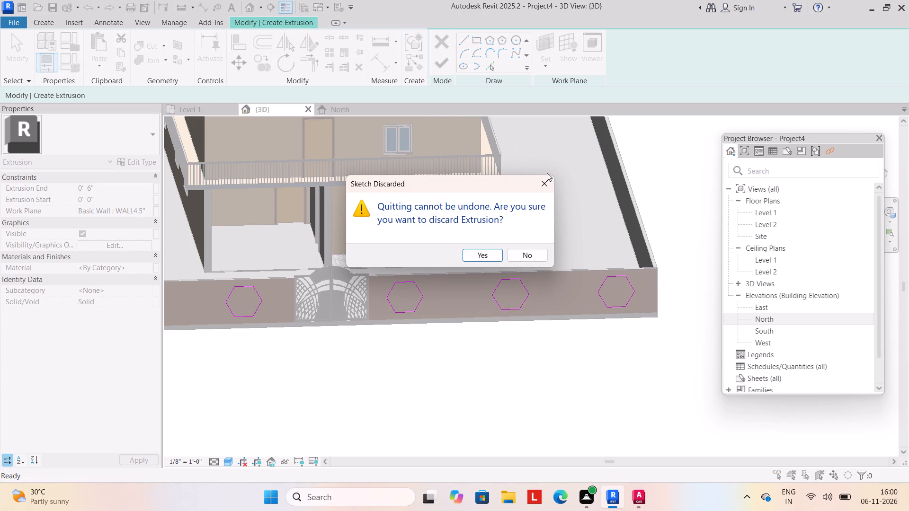
pyautogui.click(535, 190)
pyautogui.click(445, 62)
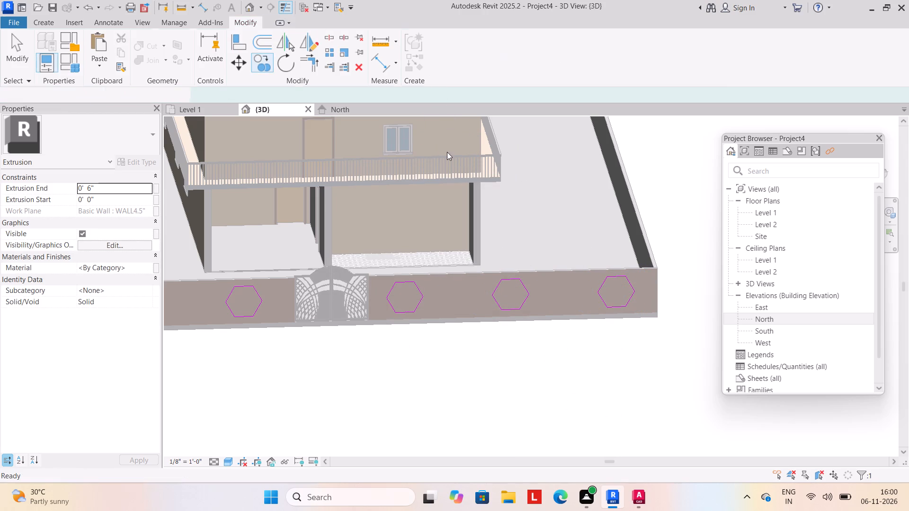
pyautogui.scroll(-5, 436, 393)
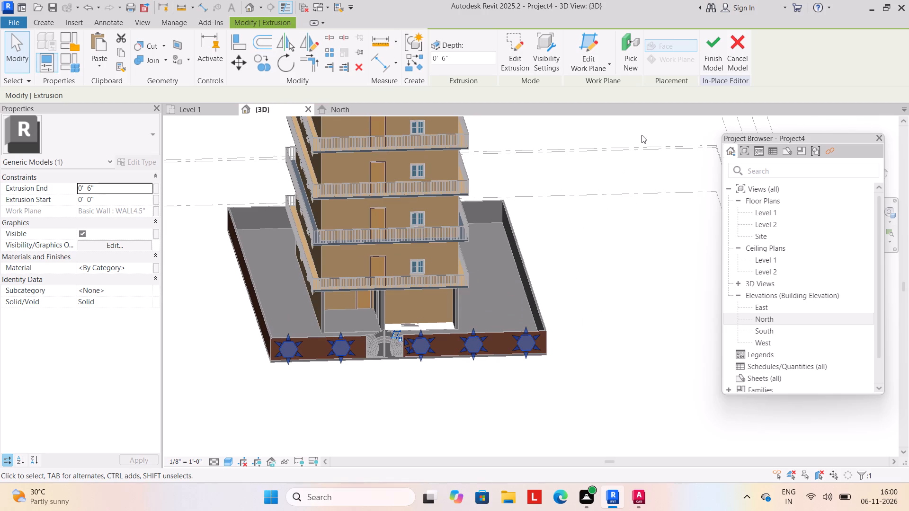
pyautogui.click(710, 65)
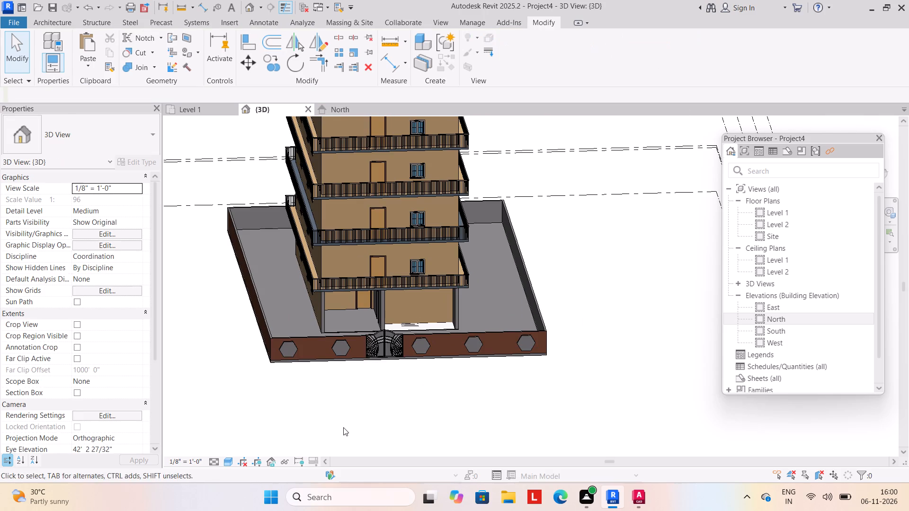
# Edit the hexagon model in place, paint the hexagon faces with the Brick, Common material, and finish the model.
pyautogui.click(419, 342)
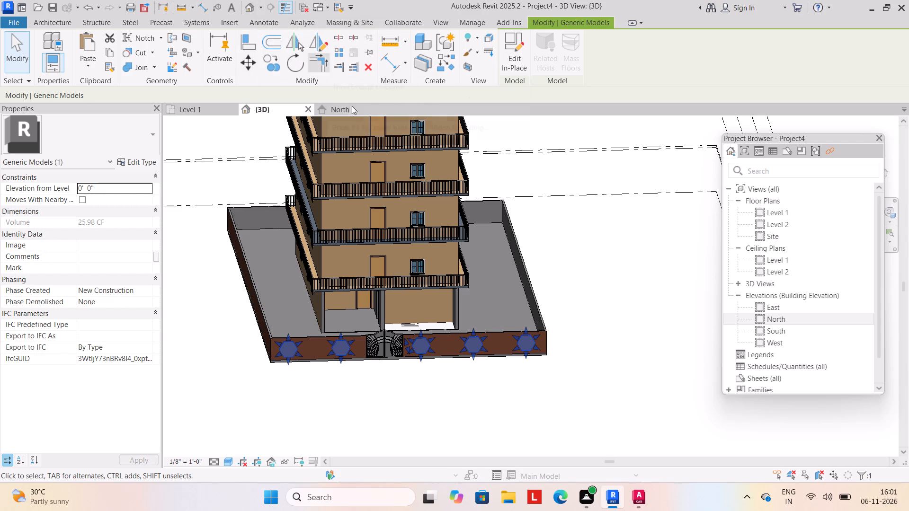
pyautogui.click(510, 54)
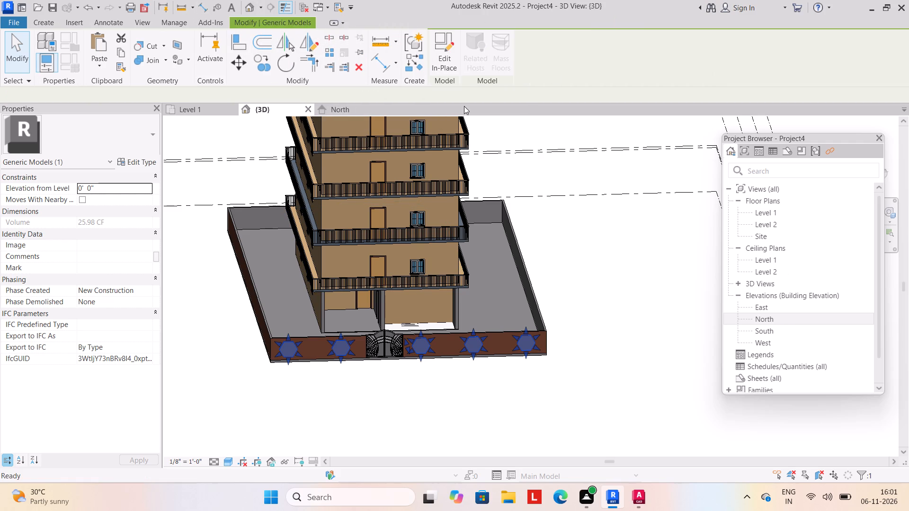
pyautogui.click(334, 347)
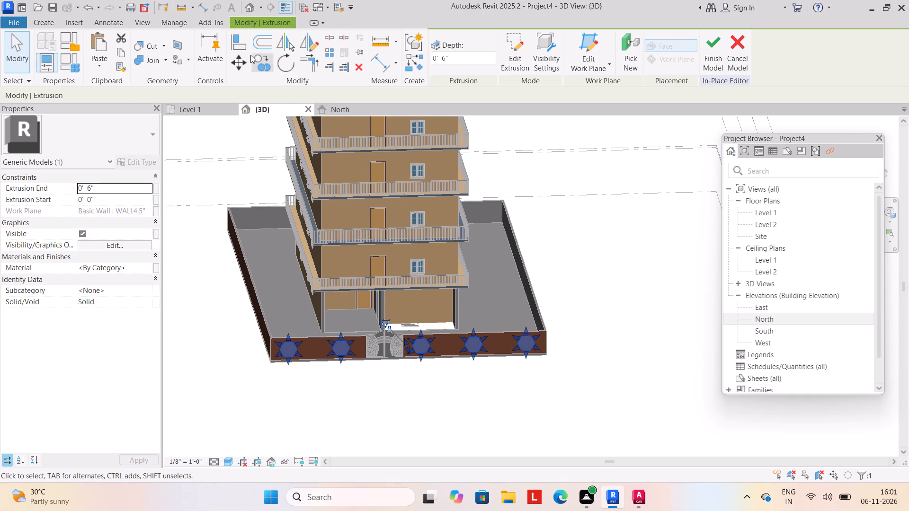
pyautogui.click(185, 62)
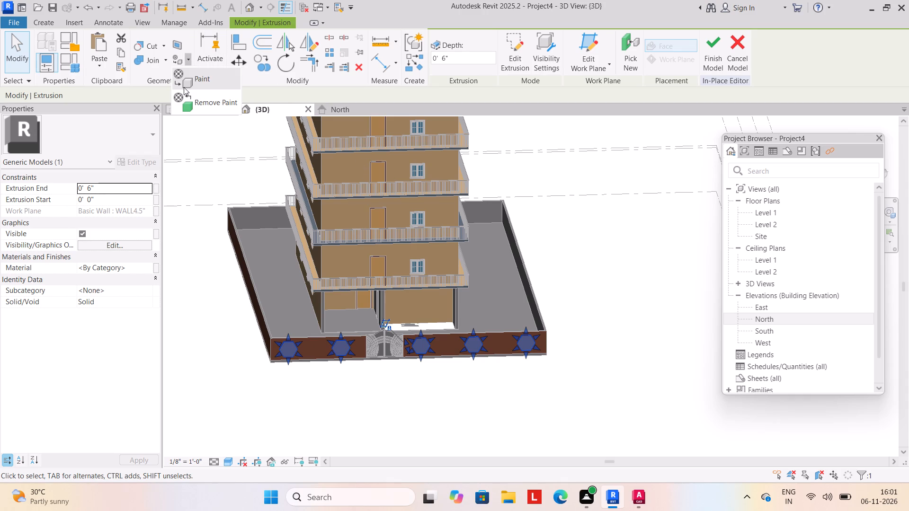
pyautogui.click(188, 70)
pyautogui.scroll(-4, 116, 158)
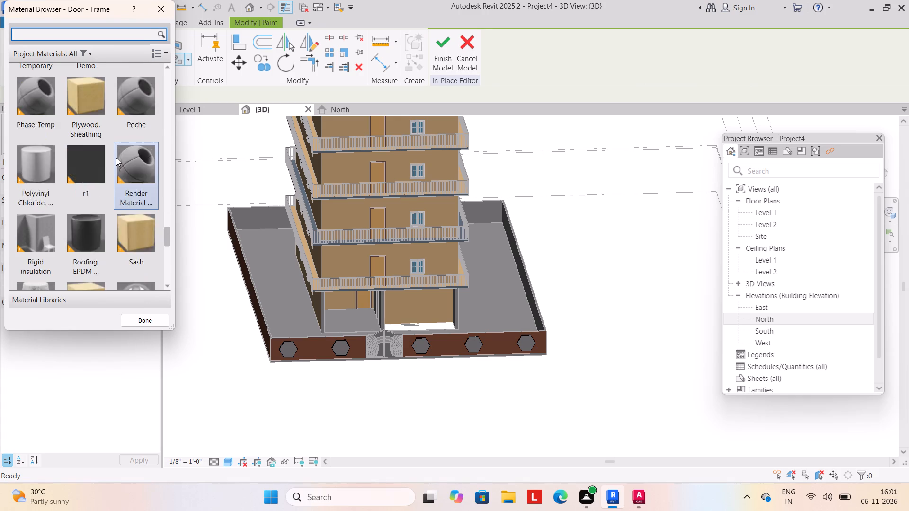
pyautogui.scroll(19, 116, 158)
pyautogui.scroll(-3, 122, 152)
pyautogui.click(81, 88)
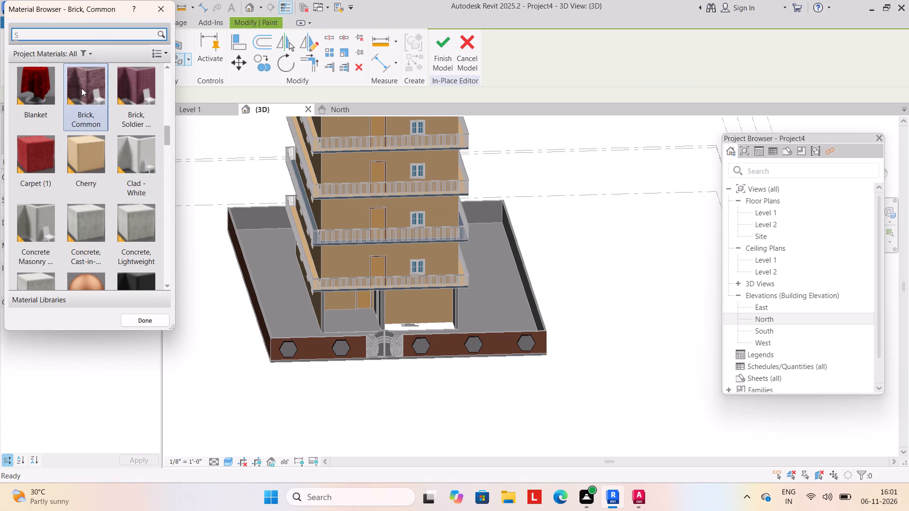
pyautogui.click(285, 345)
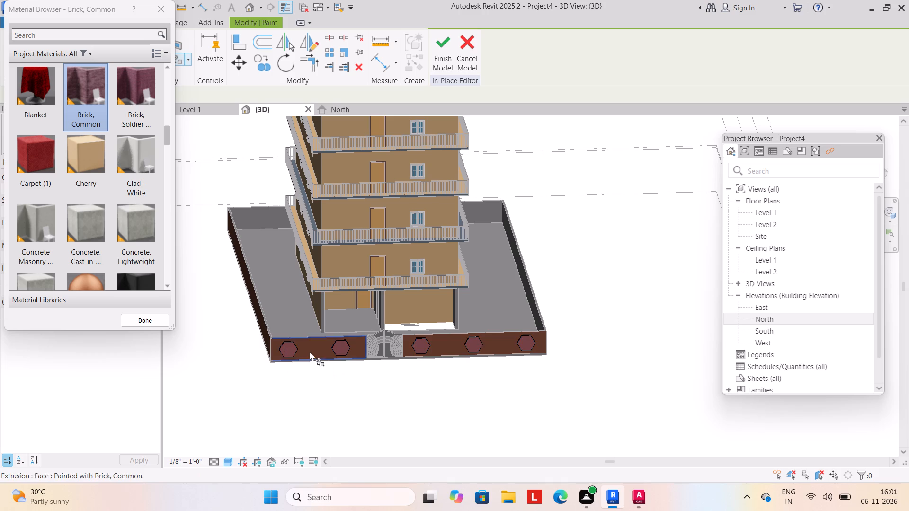
pyautogui.click(433, 48)
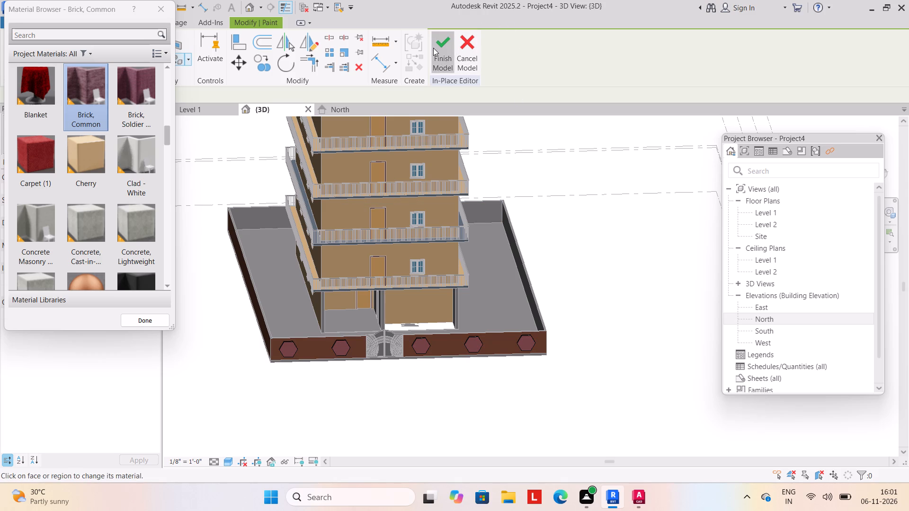
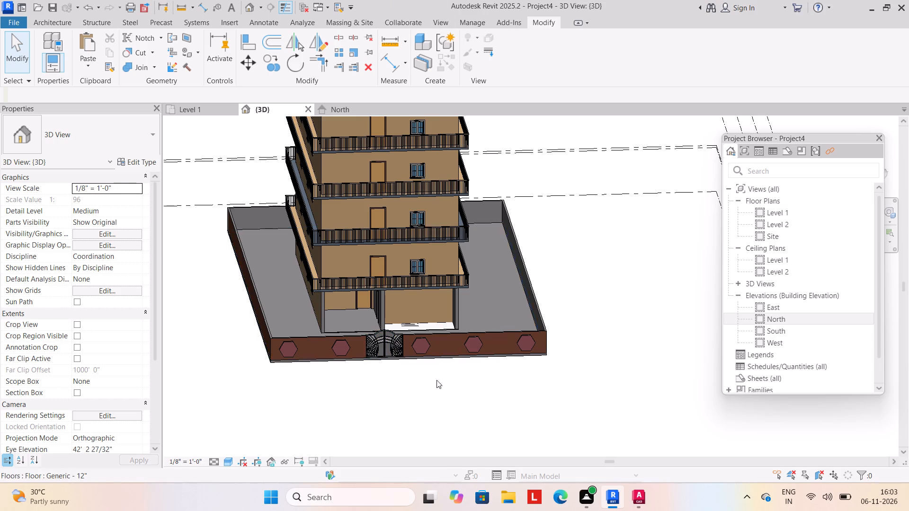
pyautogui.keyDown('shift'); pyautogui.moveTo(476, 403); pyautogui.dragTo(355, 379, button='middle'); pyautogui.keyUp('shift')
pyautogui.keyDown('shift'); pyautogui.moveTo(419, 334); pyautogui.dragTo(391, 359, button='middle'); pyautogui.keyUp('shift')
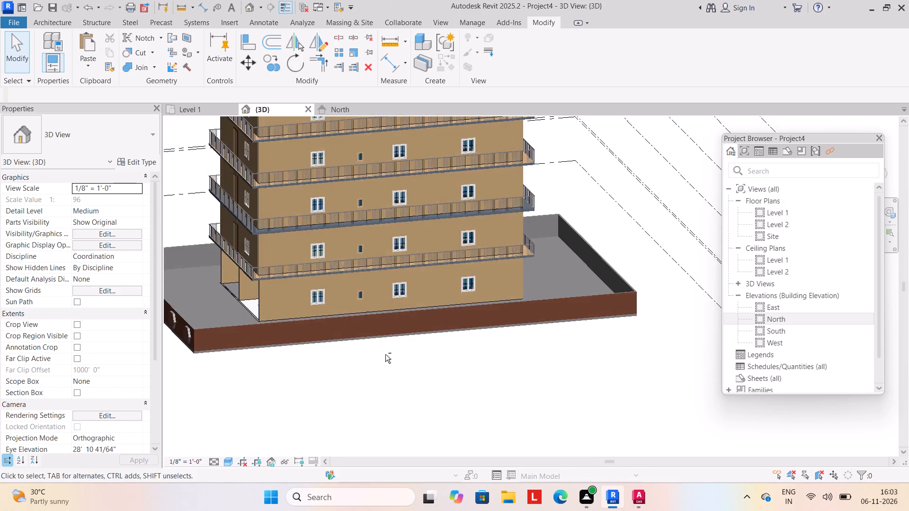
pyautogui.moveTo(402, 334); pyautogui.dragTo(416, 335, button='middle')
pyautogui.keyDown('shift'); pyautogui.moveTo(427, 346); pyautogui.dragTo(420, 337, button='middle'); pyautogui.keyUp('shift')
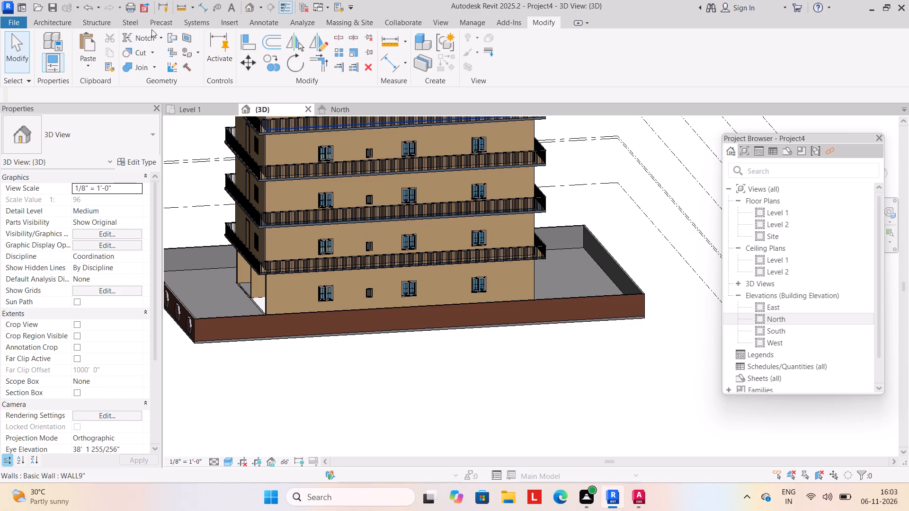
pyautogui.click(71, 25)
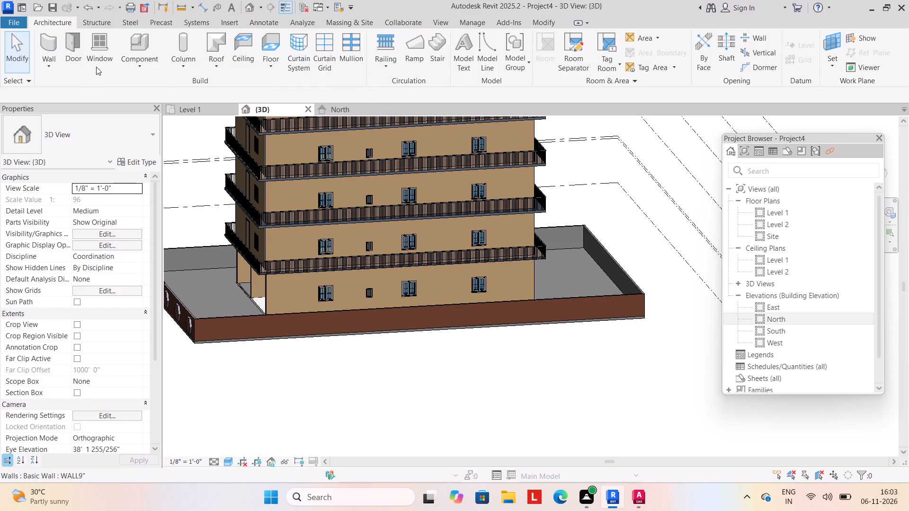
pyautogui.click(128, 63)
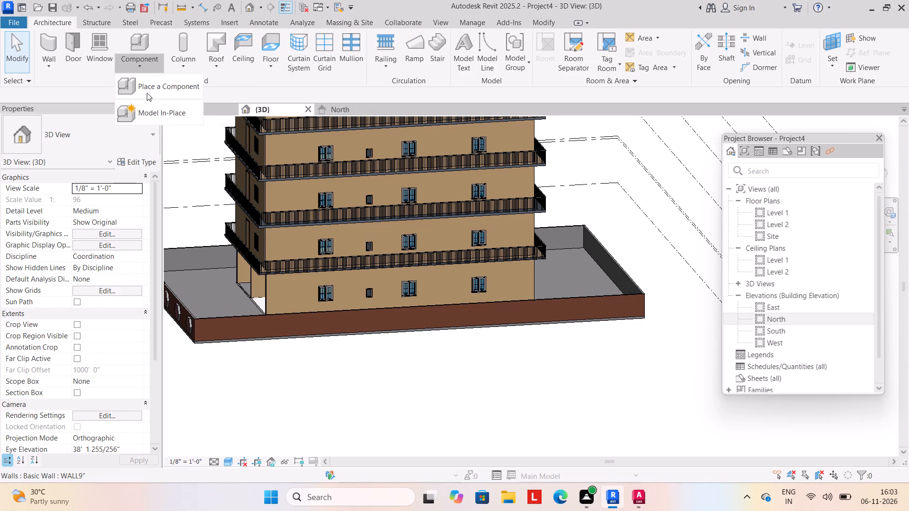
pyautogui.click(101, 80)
# Look through the project's loaded families and expand the profile families to find one suited to a wall reveal.
pyautogui.scroll(-5, 804, 309)
pyautogui.scroll(-3, 796, 354)
pyautogui.click(783, 367)
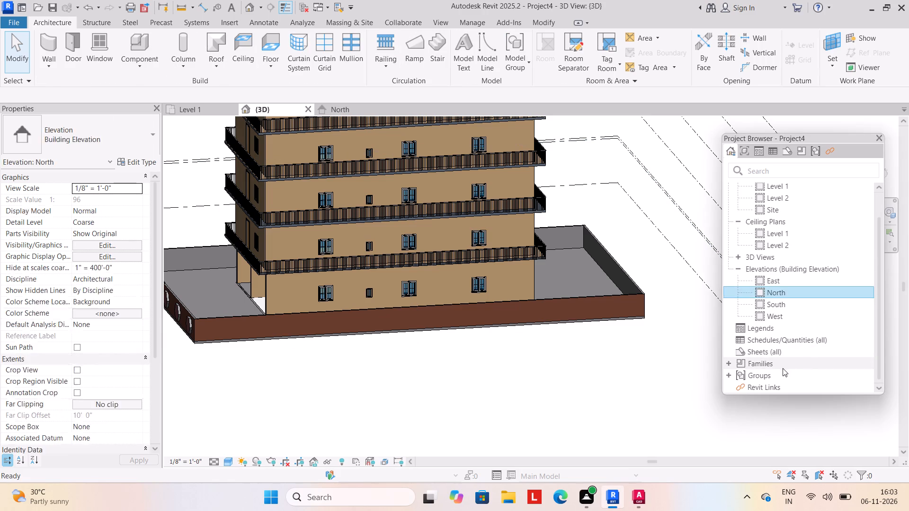
pyautogui.doubleClick(776, 363)
pyautogui.scroll(-4, 777, 376)
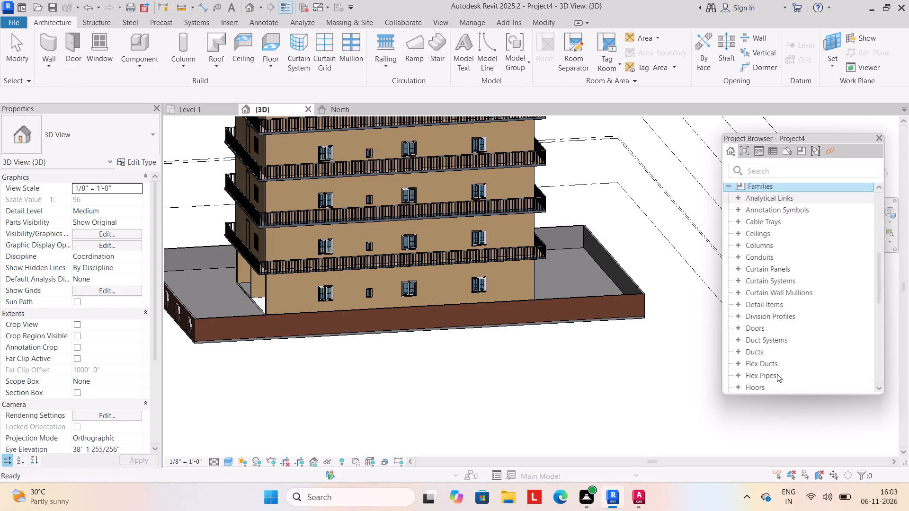
pyautogui.scroll(-3, 776, 357)
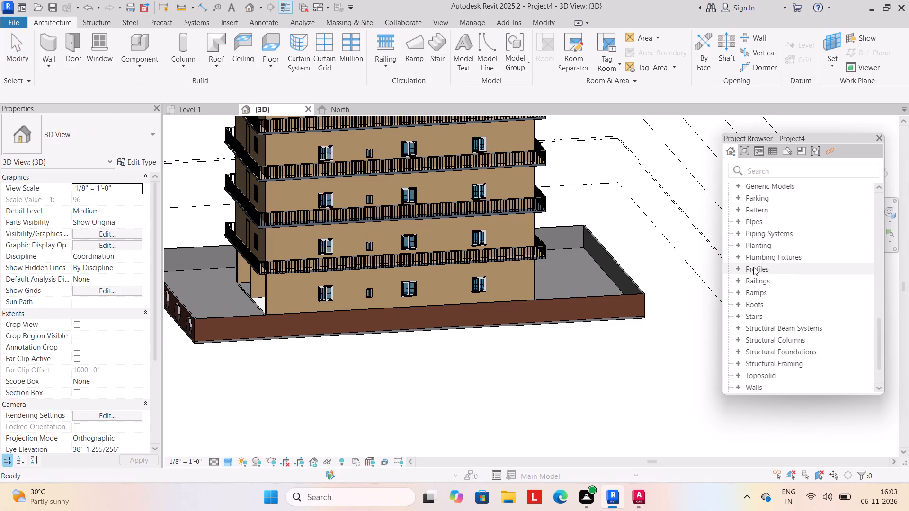
pyautogui.doubleClick(755, 267)
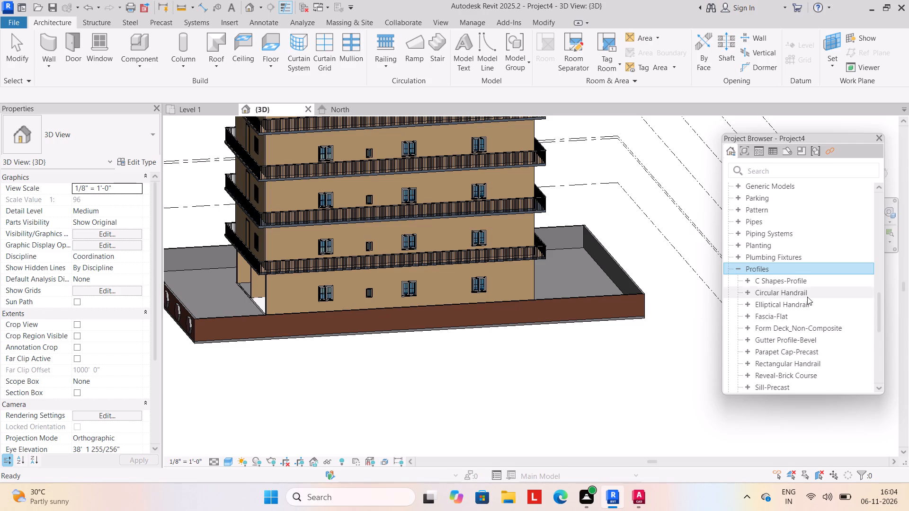
pyautogui.doubleClick(804, 283)
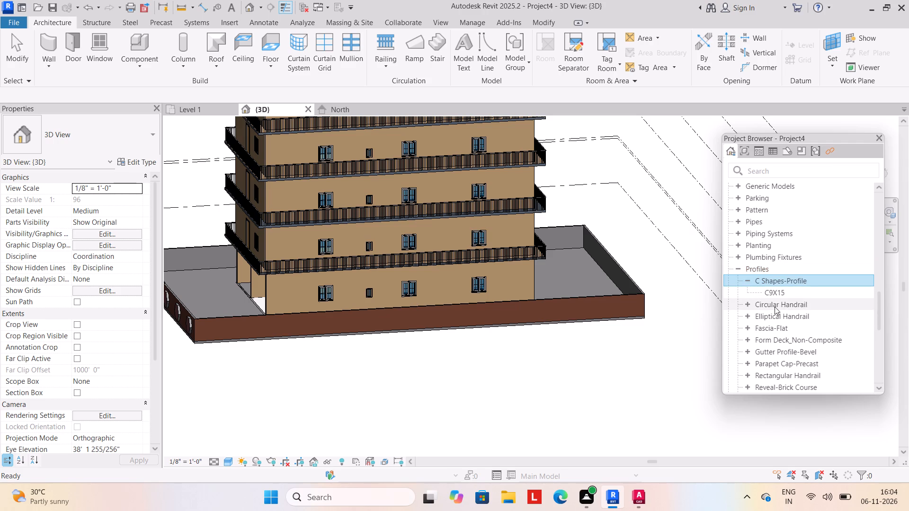
pyautogui.scroll(-4, 775, 331)
pyautogui.scroll(-2, 761, 294)
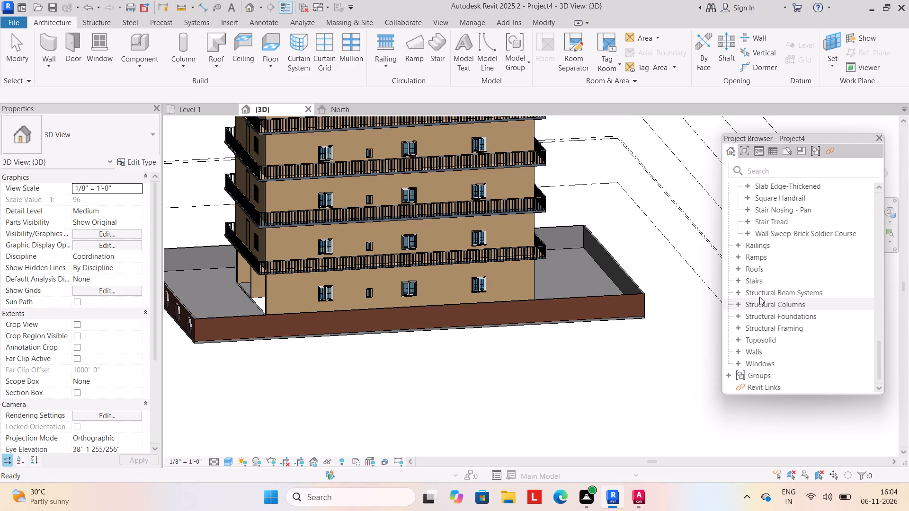
pyautogui.scroll(6, 785, 195)
pyautogui.scroll(-3, 784, 255)
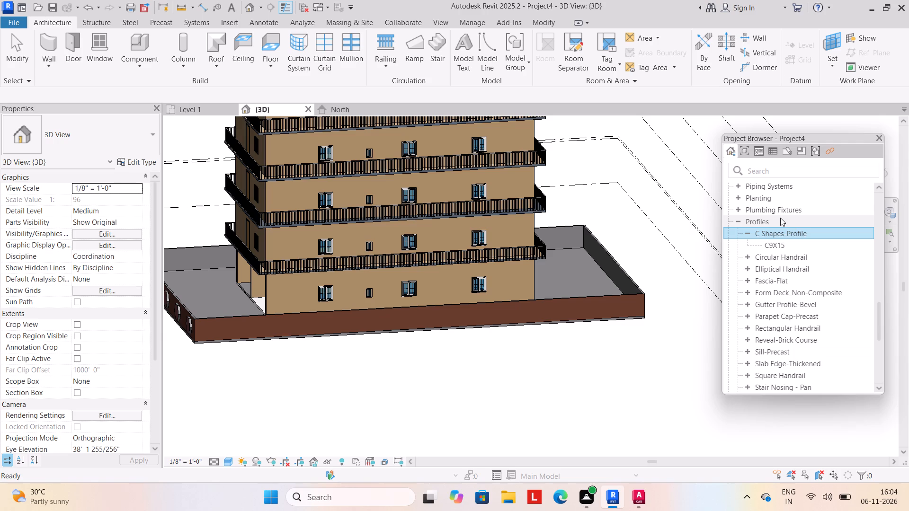
pyautogui.doubleClick(780, 218)
pyautogui.doubleClick(778, 224)
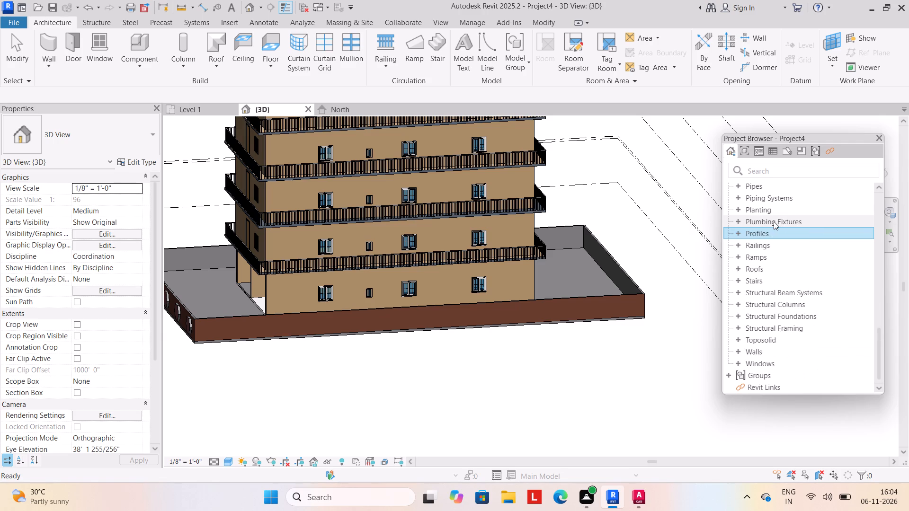
pyautogui.scroll(-2, 774, 253)
pyautogui.doubleClick(775, 236)
pyautogui.scroll(-4, 775, 270)
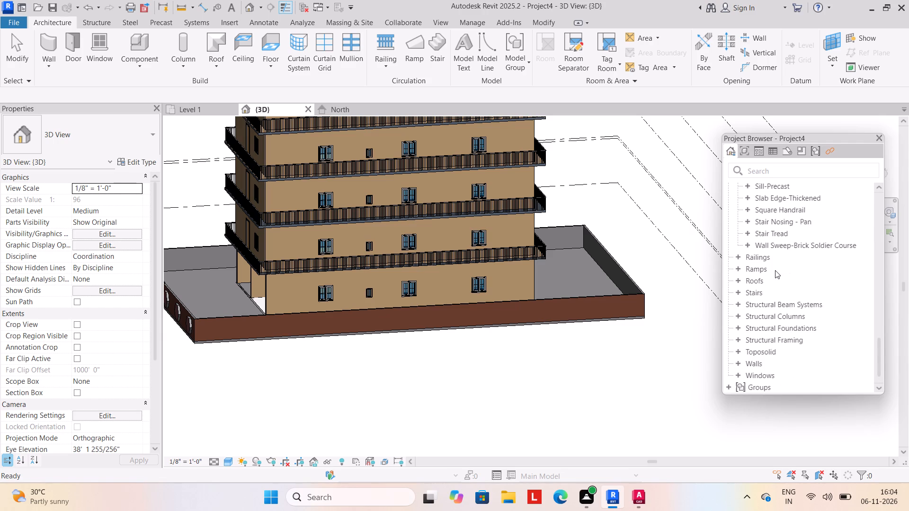
pyautogui.scroll(-4, 772, 288)
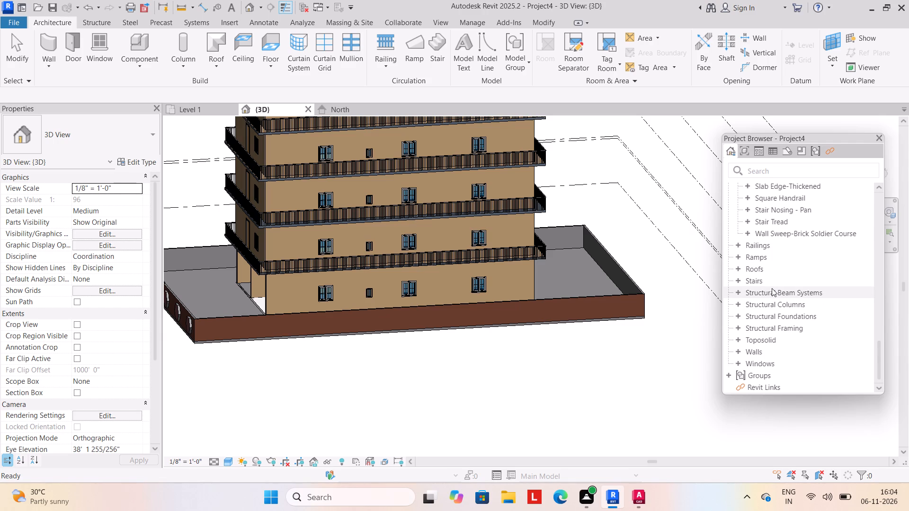
pyautogui.scroll(5, 772, 288)
pyautogui.scroll(3, 740, 233)
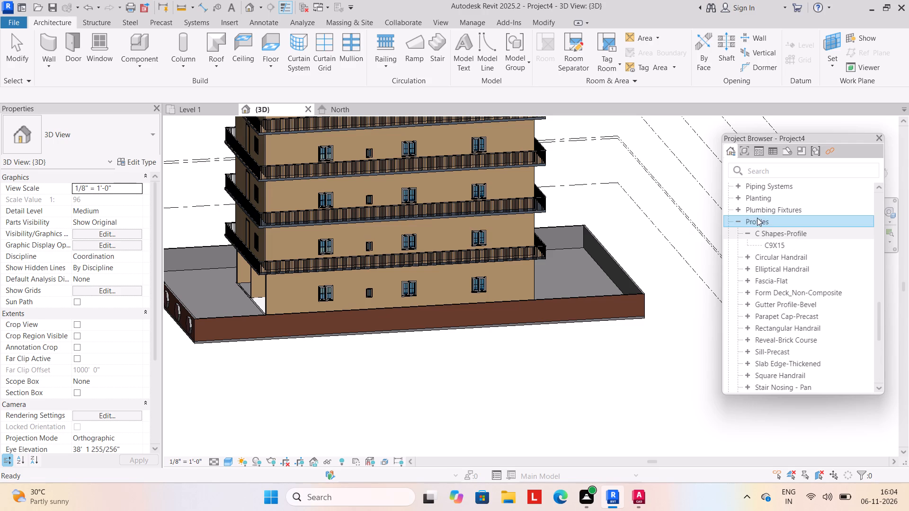
pyautogui.tripleClick(767, 222)
pyautogui.click(767, 222)
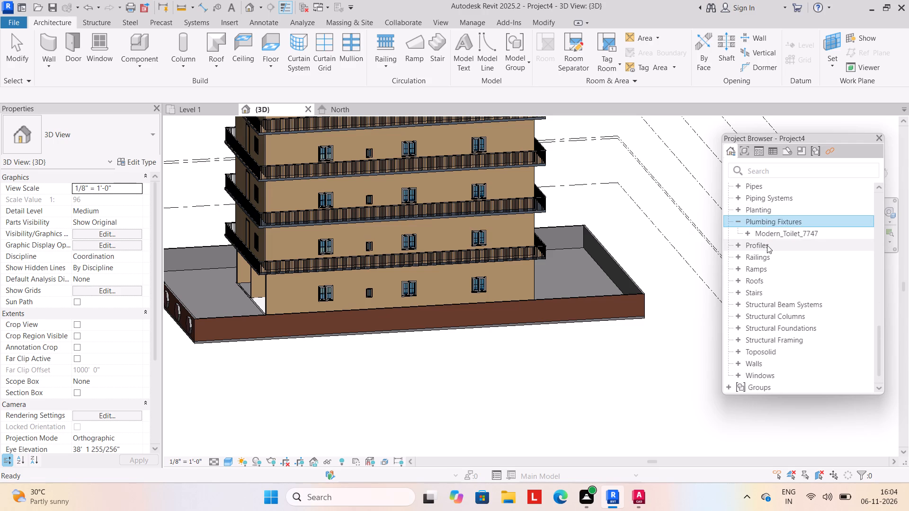
pyautogui.click(766, 246)
pyautogui.click(737, 244)
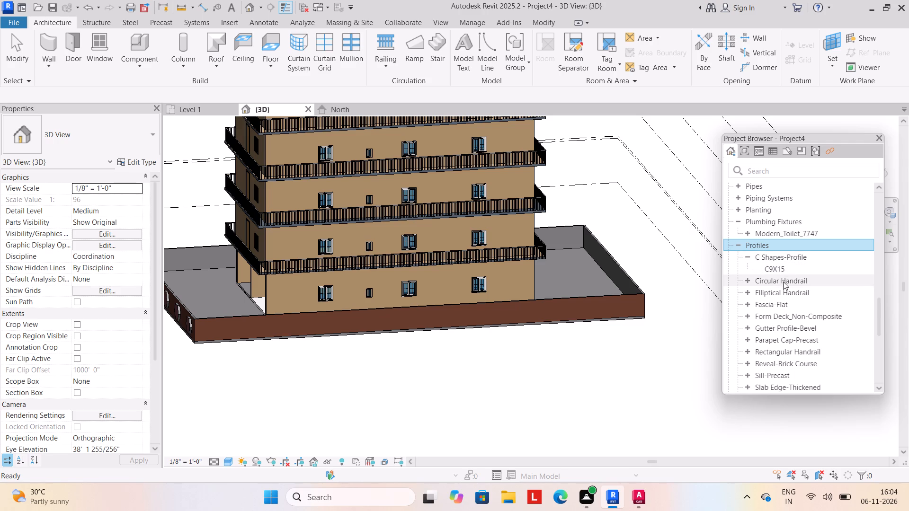
pyautogui.scroll(-1, 783, 283)
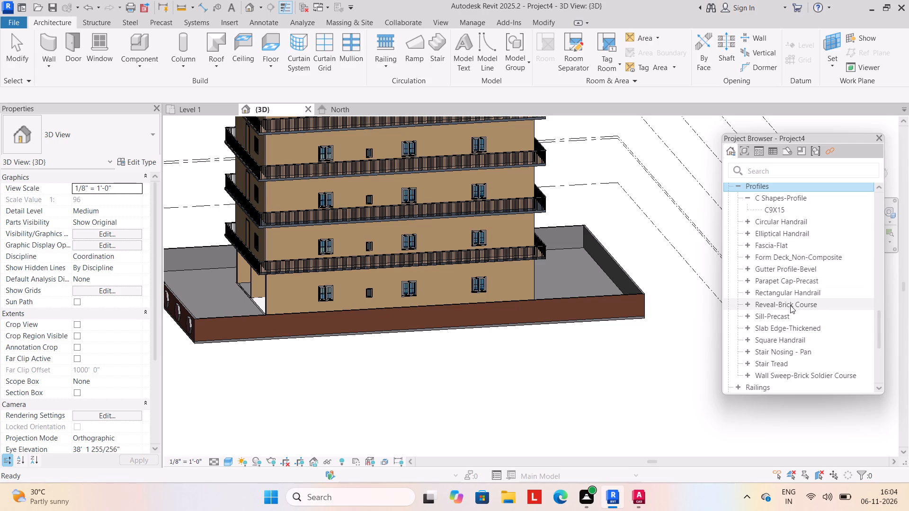
# Examine the type properties of the Reveal-Brick Course profile's 1 Brick type.
pyautogui.doubleClick(790, 305)
pyautogui.doubleClick(785, 314)
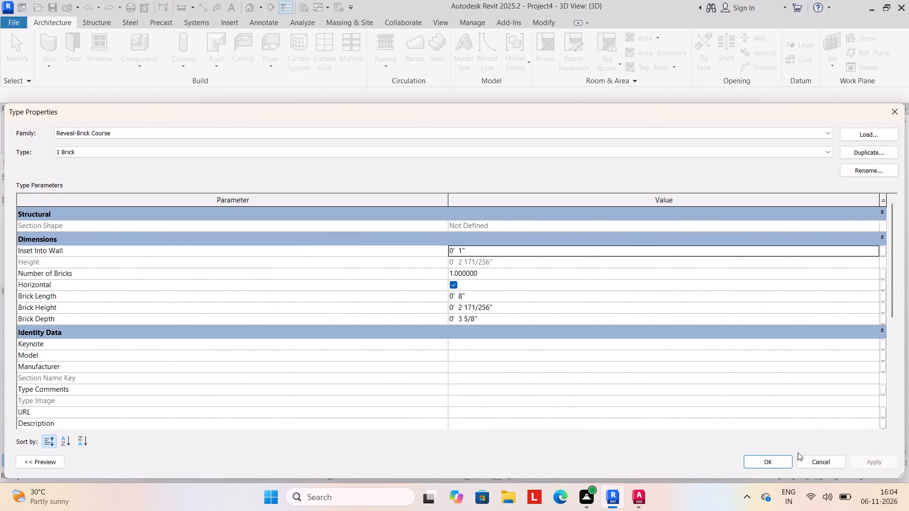
pyautogui.click(771, 463)
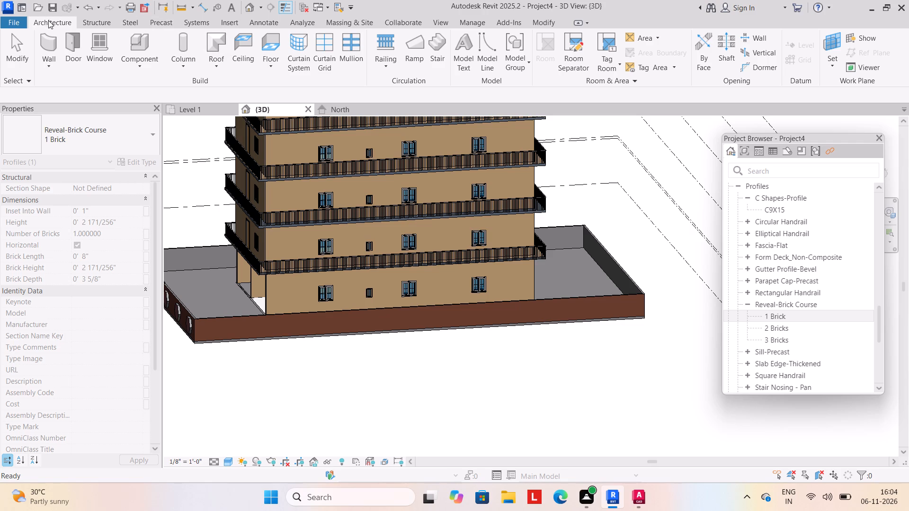
# Start a wall reveal and set its type profile to Reveal-Brick Course : 1 Brick.
pyautogui.click(50, 66)
pyautogui.click(60, 184)
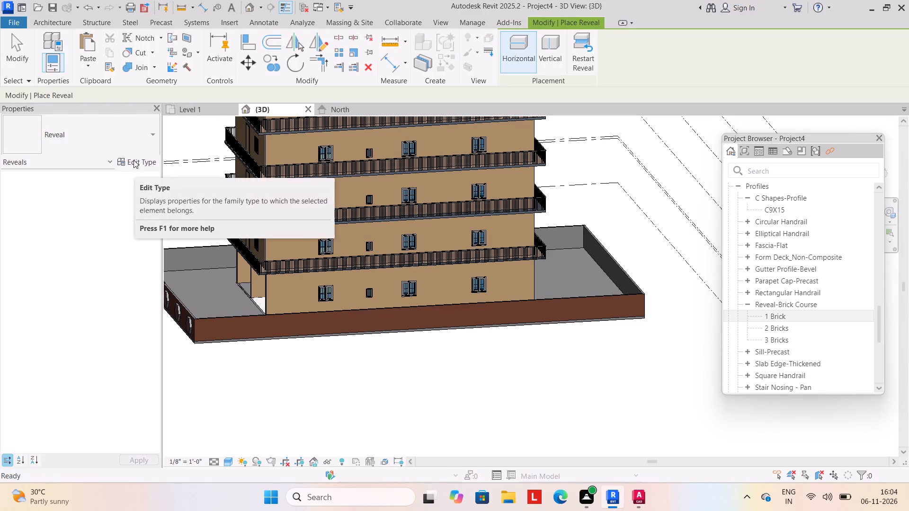
pyautogui.click(134, 159)
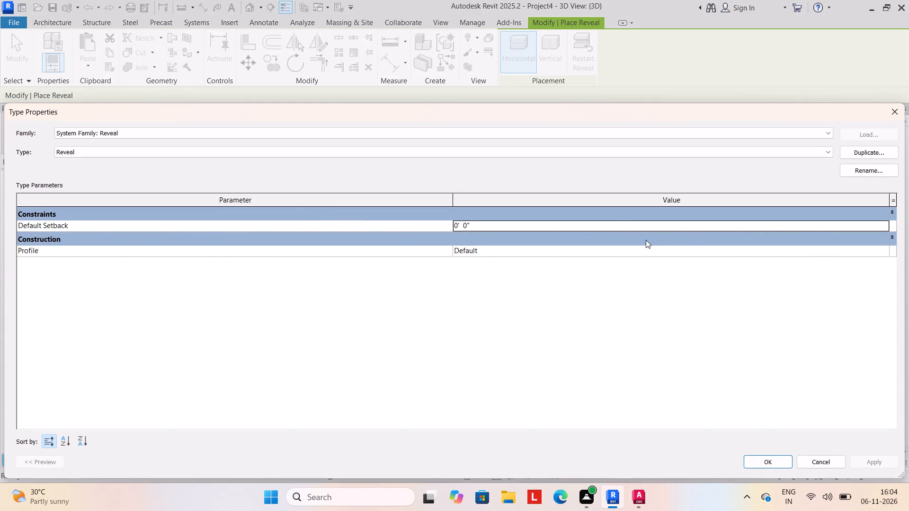
pyautogui.click(880, 254)
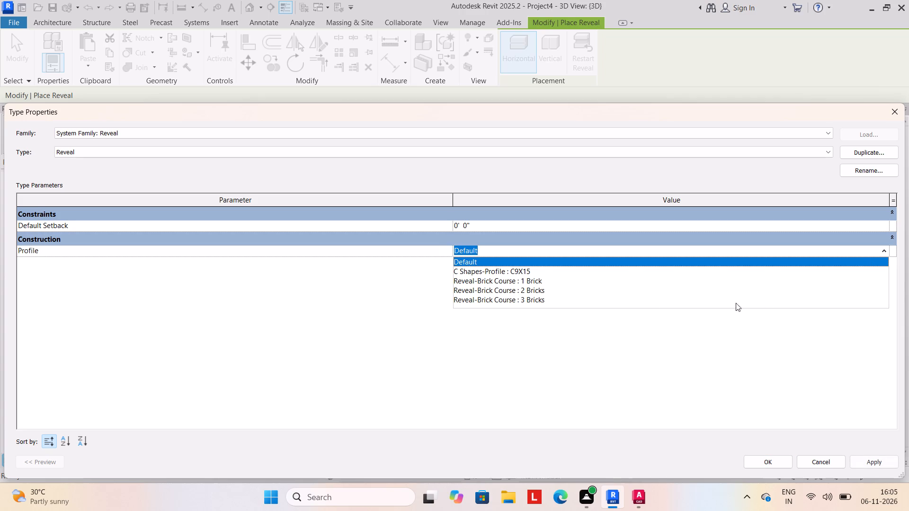
pyautogui.click(541, 282)
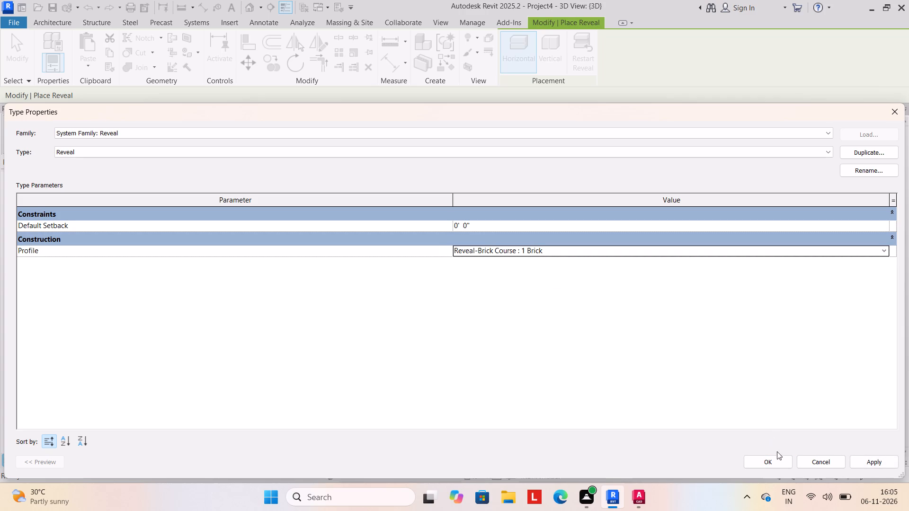
pyautogui.click(769, 458)
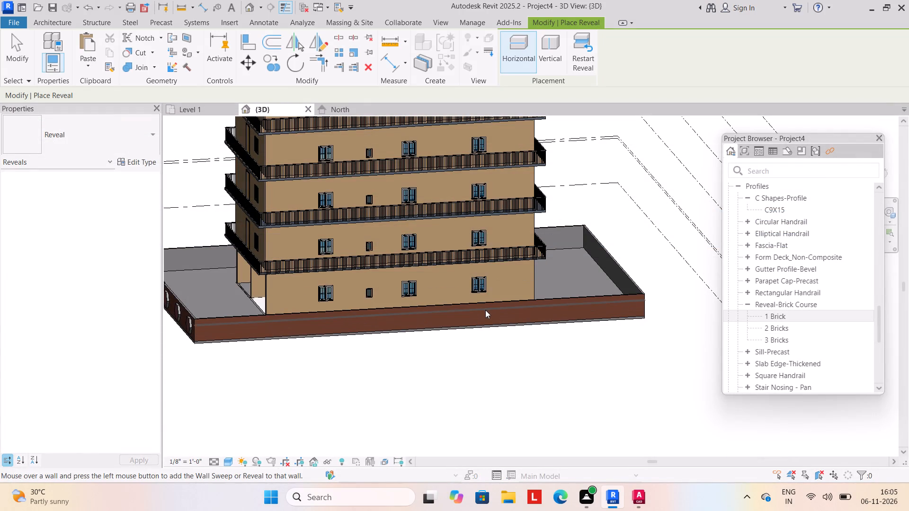
# Place a horizontal reveal along the outer face of the long side boundary wall, about 3'-6" above Level 1.
pyautogui.click(485, 310)
pyautogui.scroll(4, 526, 315)
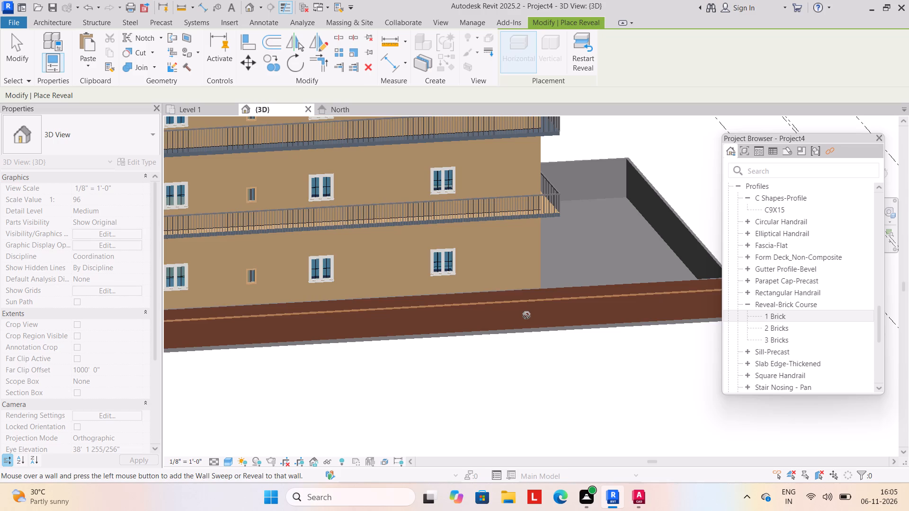
pyautogui.press('Escape')
pyautogui.press('Escape')
pyautogui.moveTo(563, 360); pyautogui.dragTo(452, 357, button='middle')
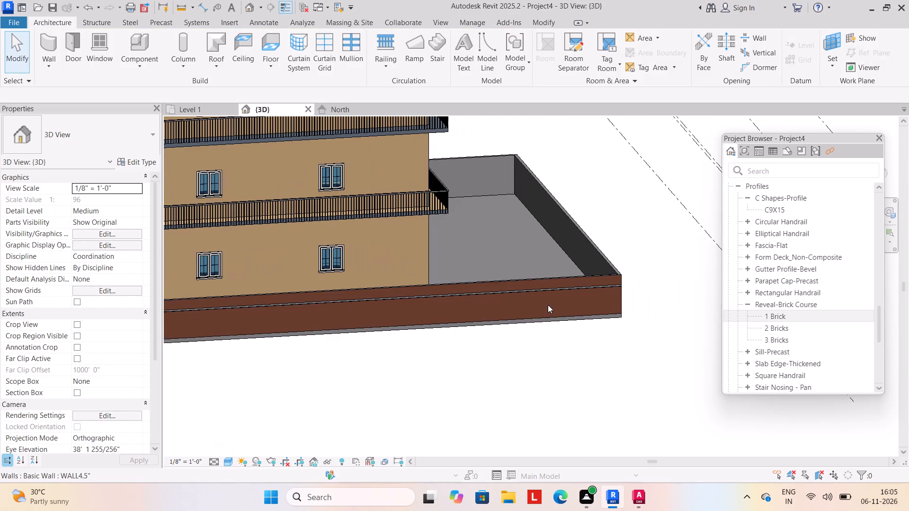
# Measure the vertical distance from the side boundary wall's top corner down to the reveal.
pyautogui.scroll(3, 595, 279)
pyautogui.moveTo(617, 281); pyautogui.dragTo(522, 272, button='middle')
pyautogui.scroll(1, 524, 272)
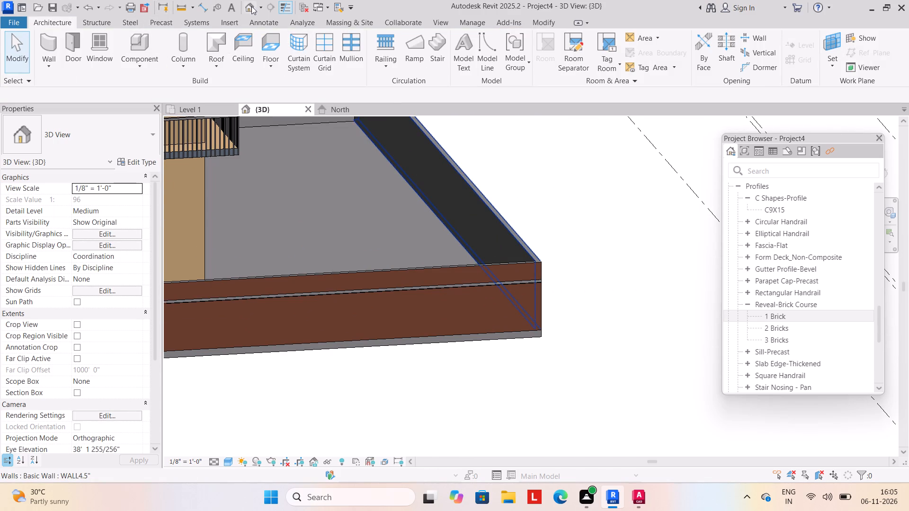
pyautogui.click(179, 3)
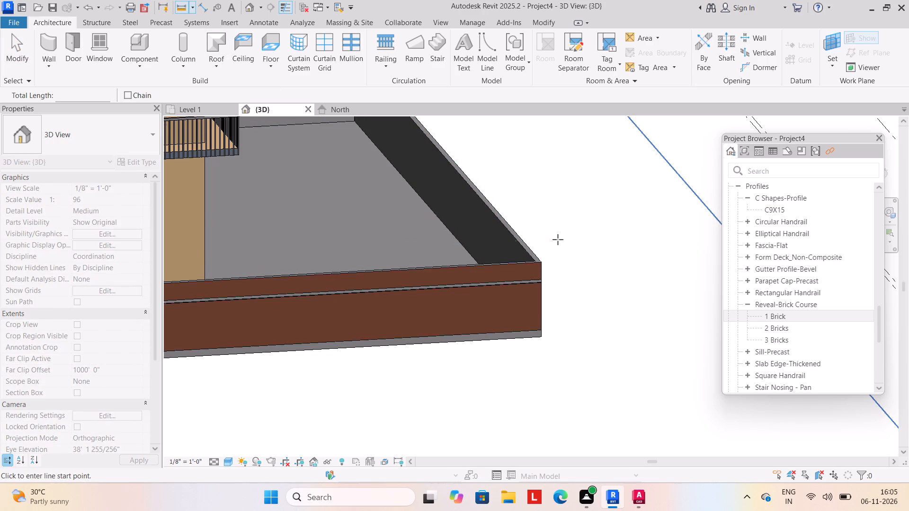
pyautogui.click(543, 262)
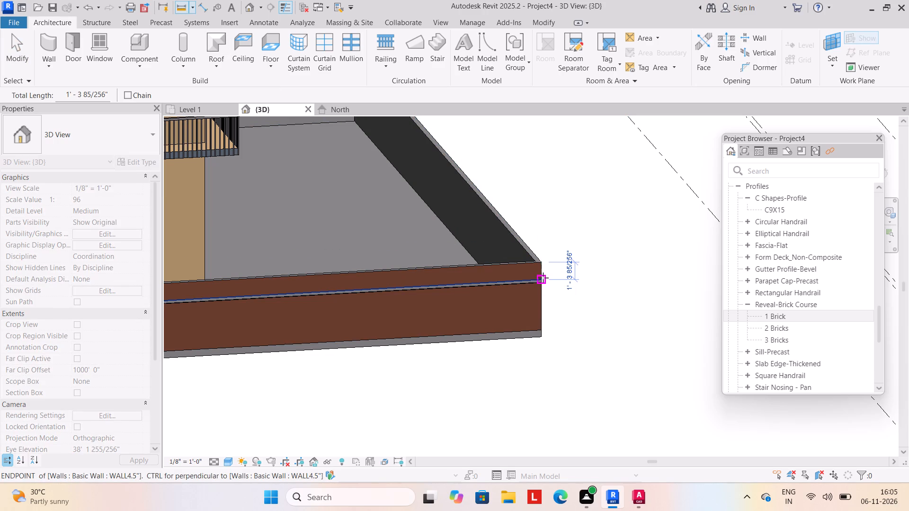
pyautogui.press('Escape')
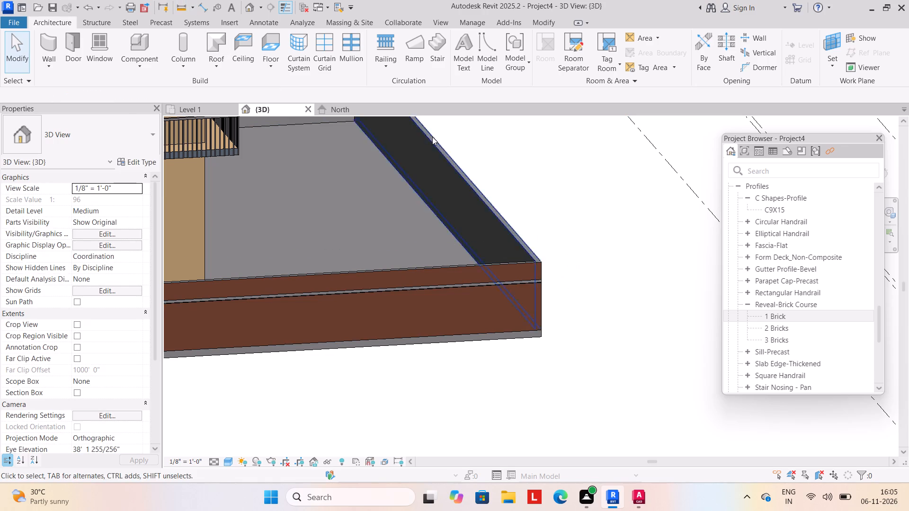
# Copy the side boundary wall's reveal downward three times at 1' spacing, using multiple copy.
pyautogui.click(348, 290)
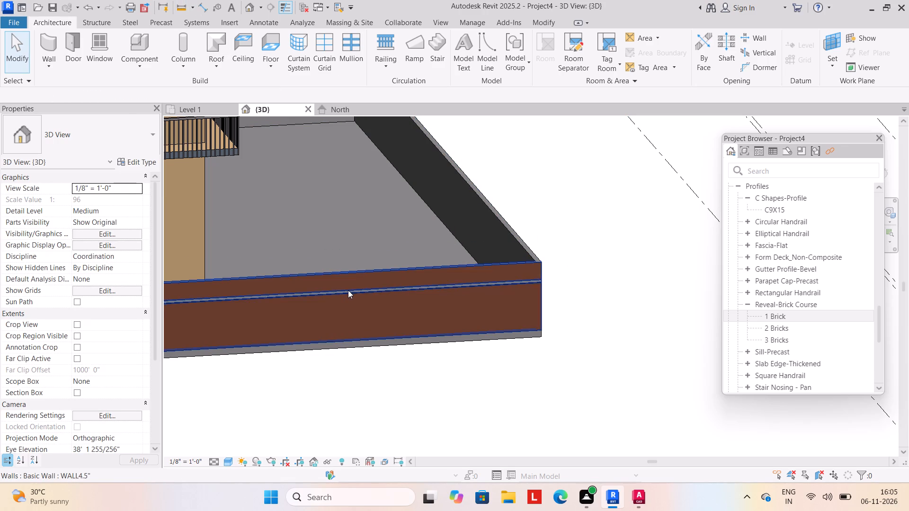
pyautogui.press('Escape')
pyautogui.scroll(15, 407, 302)
pyautogui.click(422, 261)
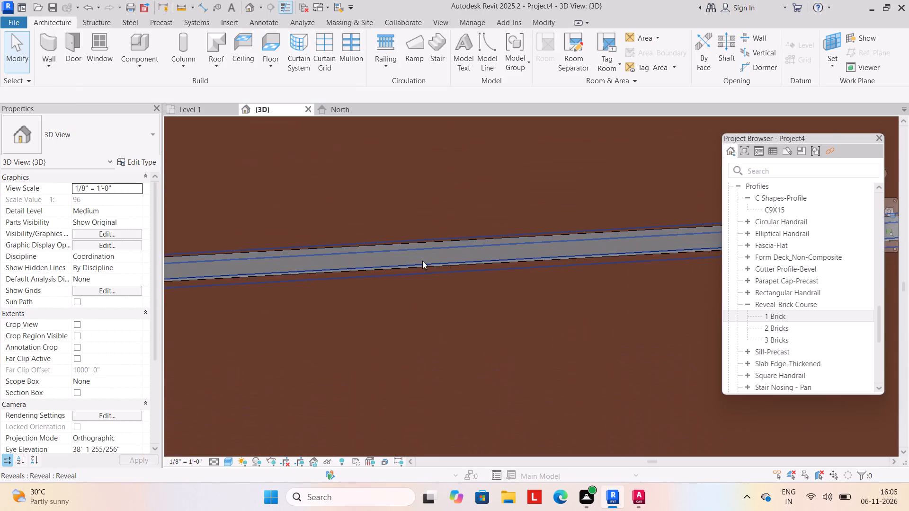
pyautogui.scroll(-12, 424, 257)
pyautogui.moveTo(425, 266); pyautogui.dragTo(401, 267, button='middle')
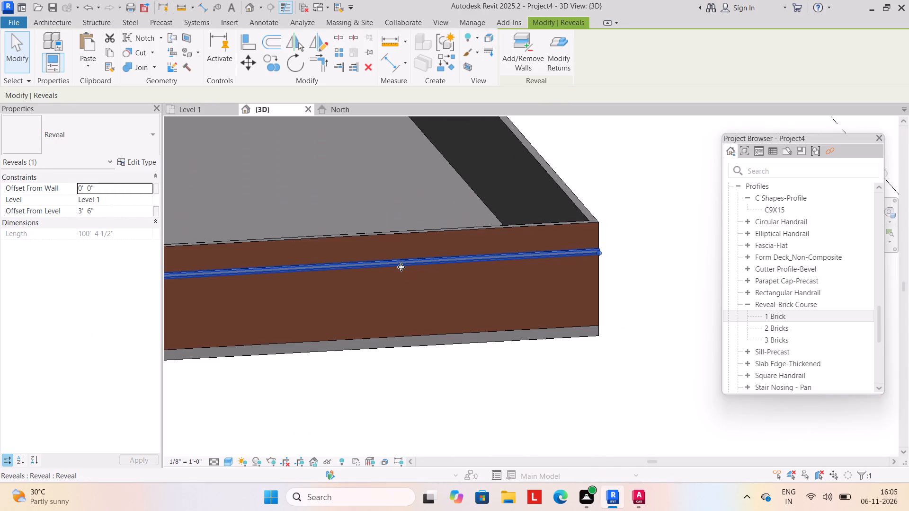
pyautogui.scroll(-3, 401, 267)
pyautogui.moveTo(401, 267); pyautogui.dragTo(399, 281, button='middle')
pyautogui.scroll(-2, 401, 277)
pyautogui.moveTo(407, 277); pyautogui.dragTo(421, 272, button='middle')
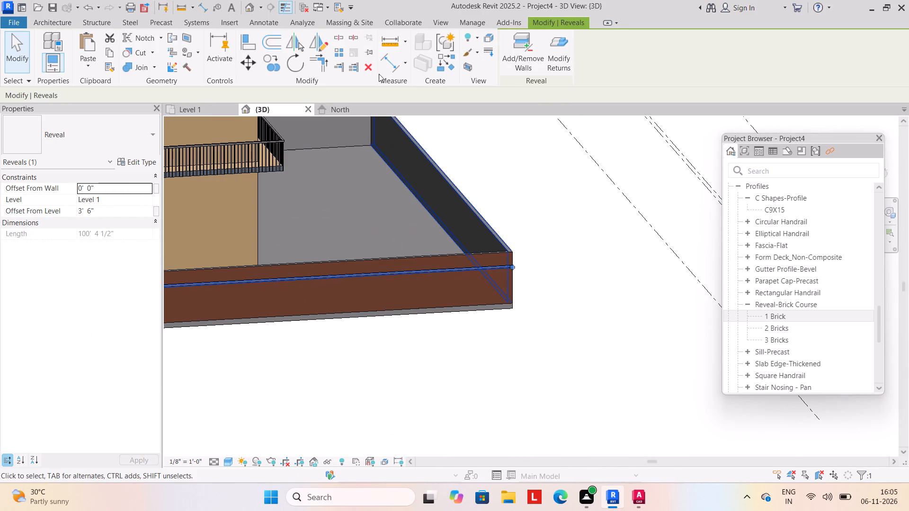
pyautogui.click(271, 60)
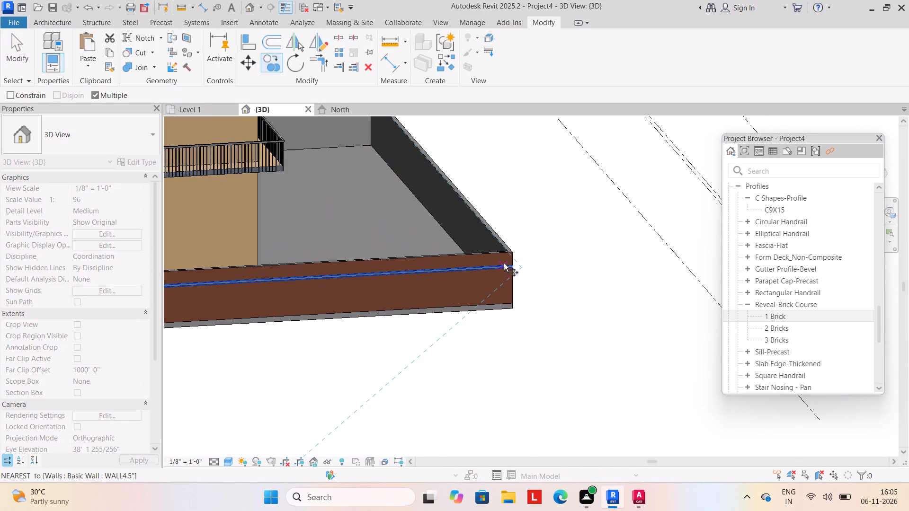
pyautogui.click(508, 263)
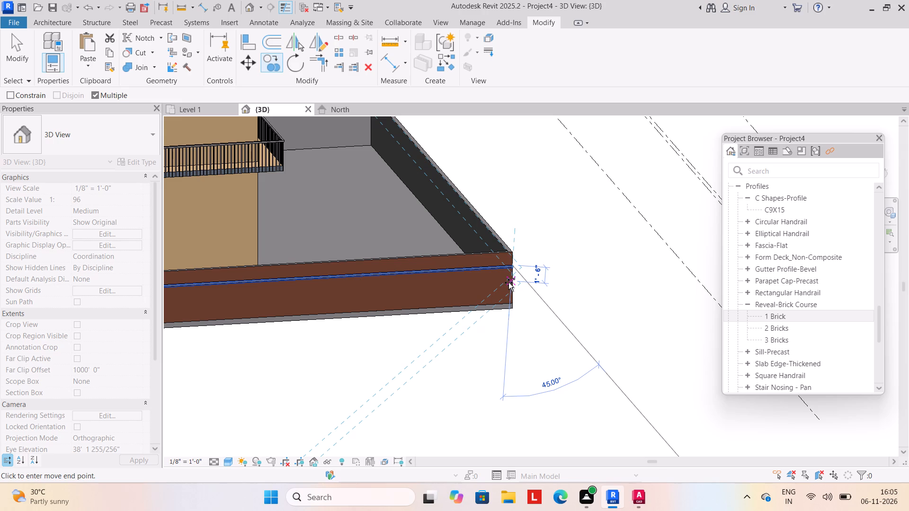
pyautogui.press('1')
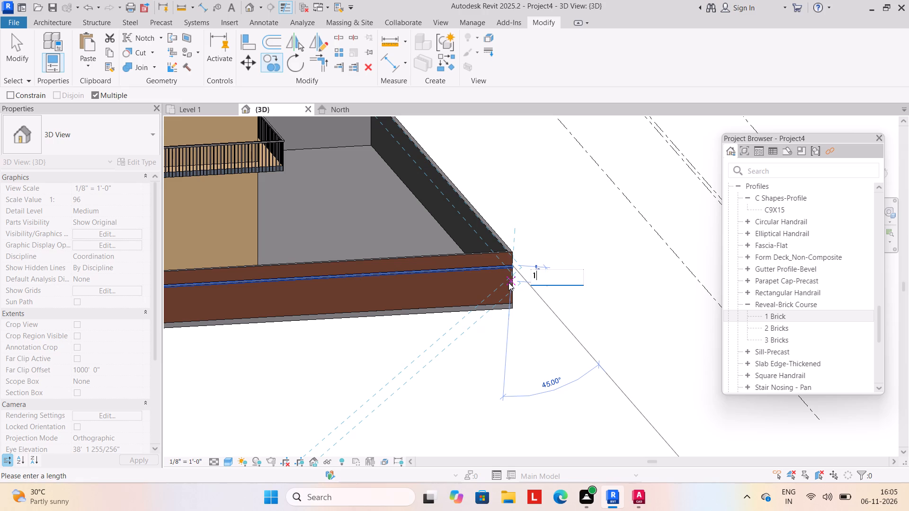
pyautogui.press("'")
pyautogui.press('Return')
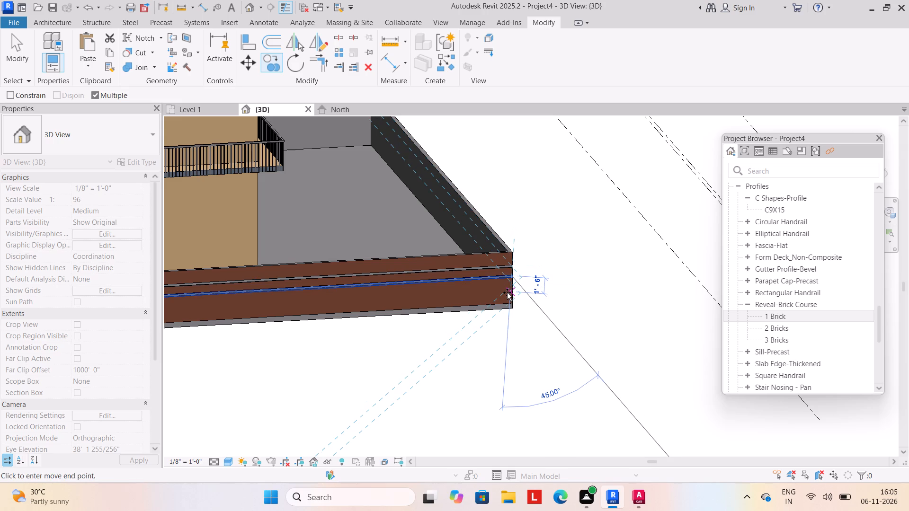
pyautogui.write("1'")
pyautogui.press('Return')
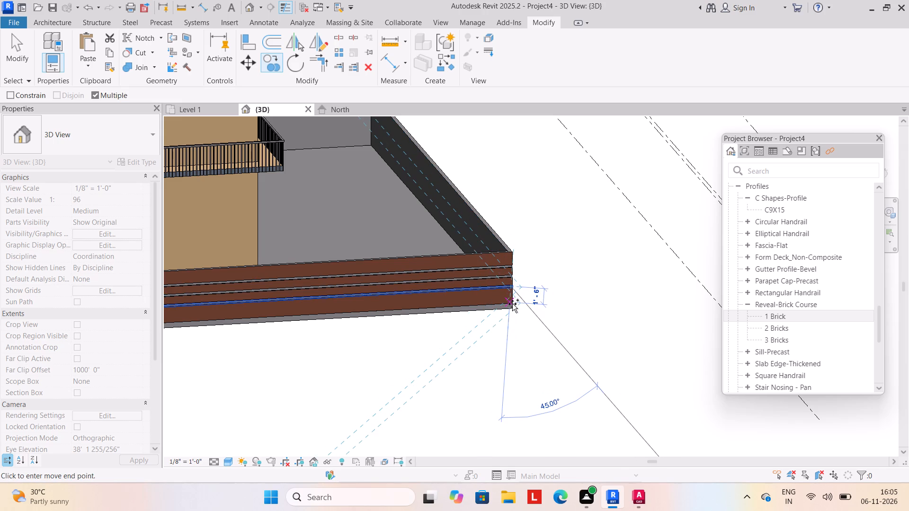
pyautogui.press('1')
pyautogui.press("'")
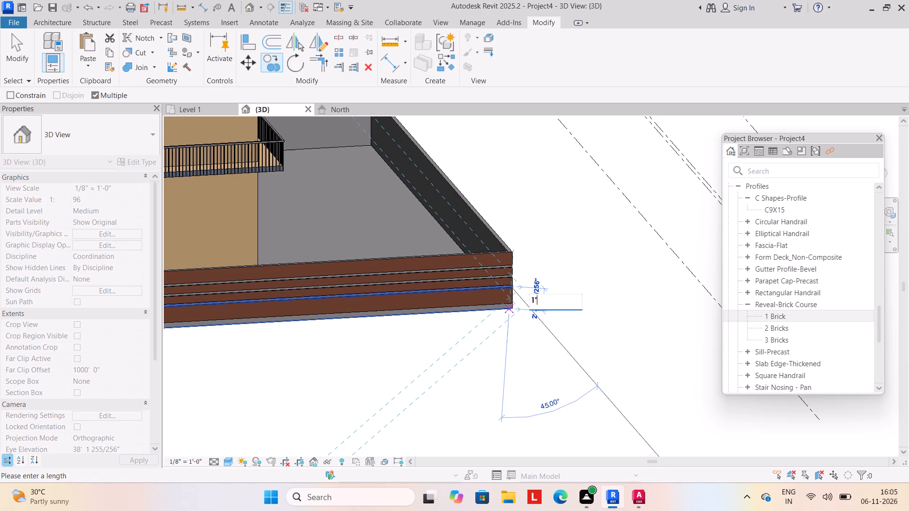
pyautogui.press('Return')
pyautogui.press('Escape')
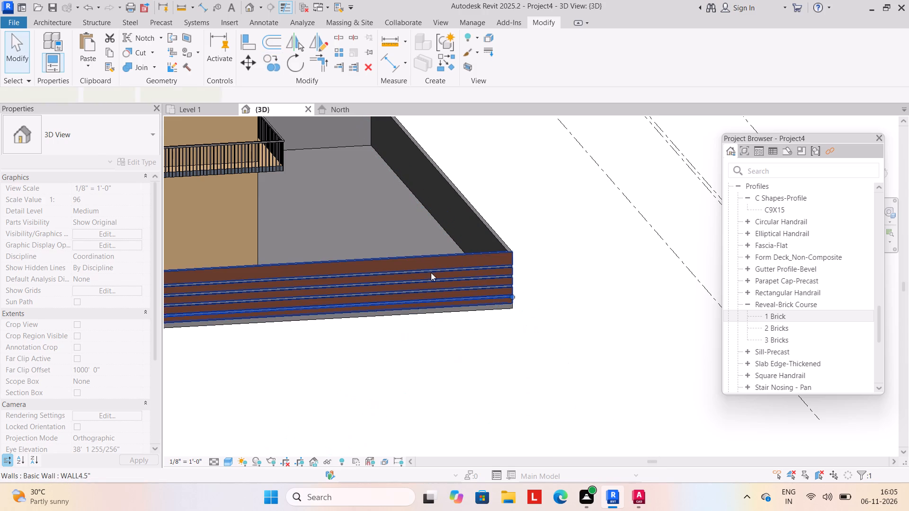
pyautogui.press('Escape')
# Place a horizontal wall reveal along the outer face of the opposite long boundary wall, about 3'-6" above Level 1.
pyautogui.scroll(-4, 380, 331)
pyautogui.moveTo(380, 335); pyautogui.dragTo(472, 303, button='middle')
pyautogui.scroll(-4, 451, 318)
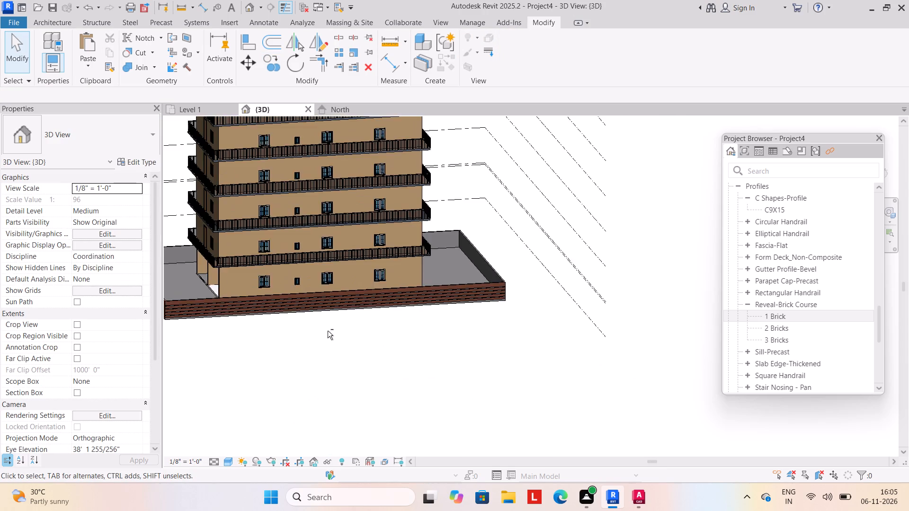
pyautogui.keyDown('shift'); pyautogui.moveTo(327, 330); pyautogui.dragTo(480, 302, button='middle'); pyautogui.keyUp('shift')
pyautogui.keyDown('shift'); pyautogui.moveTo(441, 306); pyautogui.dragTo(305, 310, button='middle'); pyautogui.keyUp('shift')
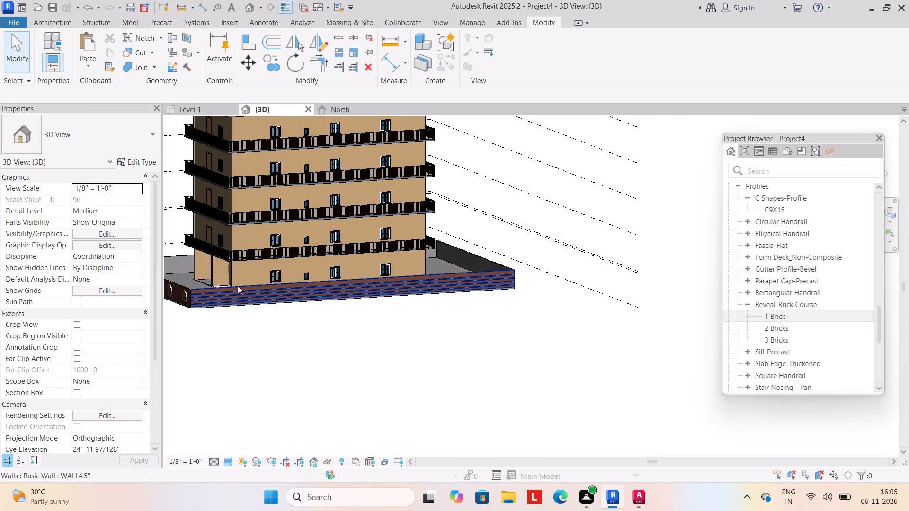
pyautogui.scroll(5, 231, 299)
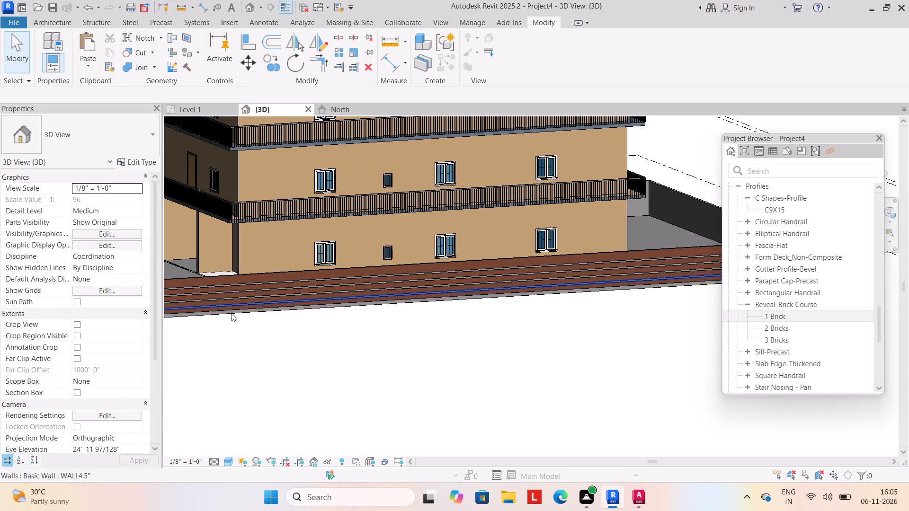
pyautogui.moveTo(224, 339); pyautogui.dragTo(488, 339, button='middle')
pyautogui.moveTo(463, 351); pyautogui.dragTo(473, 370, button='middle')
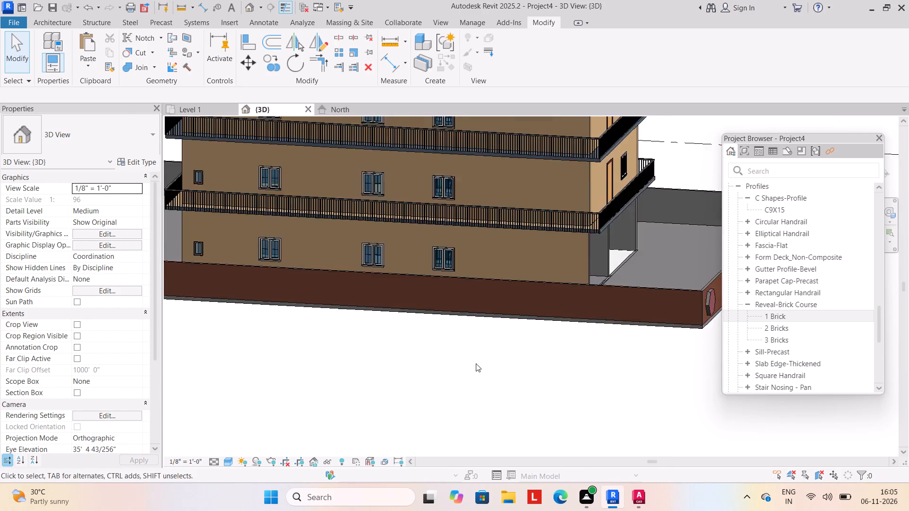
pyautogui.scroll(-4, 476, 363)
pyautogui.keyDown('shift'); pyautogui.moveTo(476, 363); pyautogui.dragTo(484, 343, button='middle'); pyautogui.keyUp('shift')
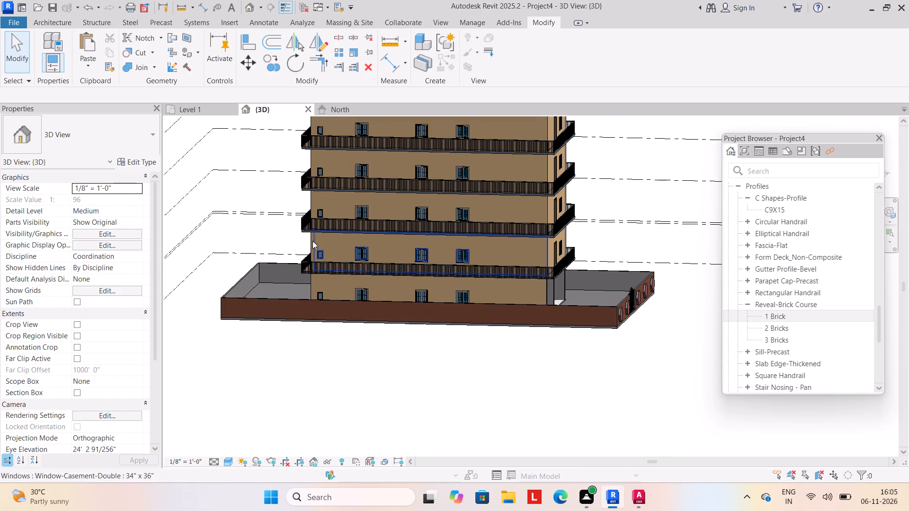
pyautogui.click(58, 21)
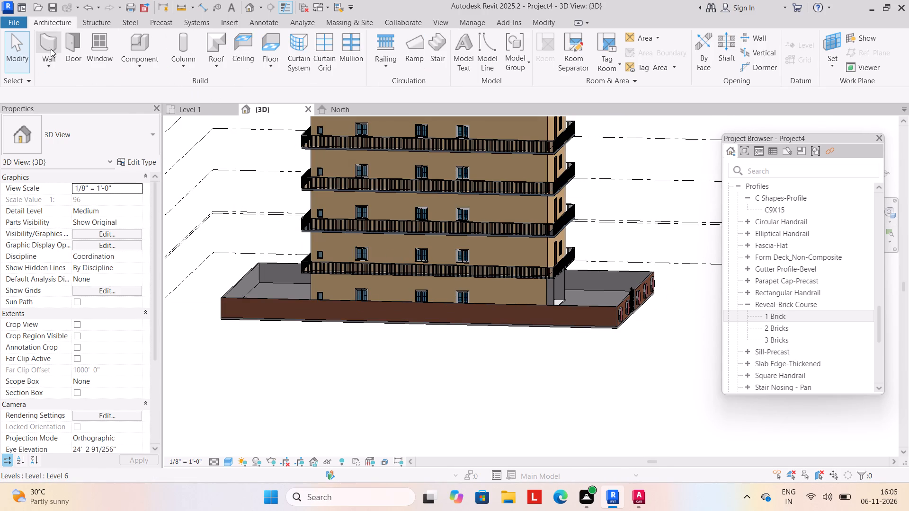
pyautogui.click(48, 67)
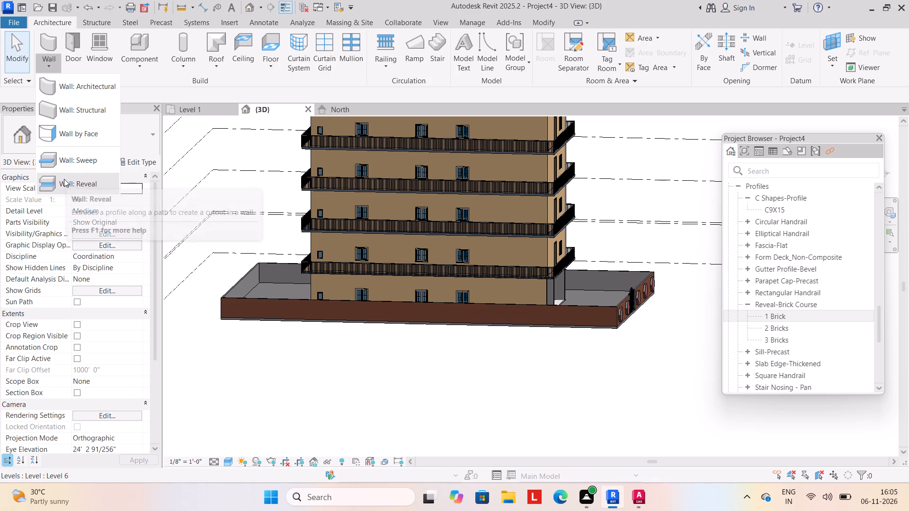
pyautogui.moveTo(64, 181); pyautogui.dragTo(65, 176)
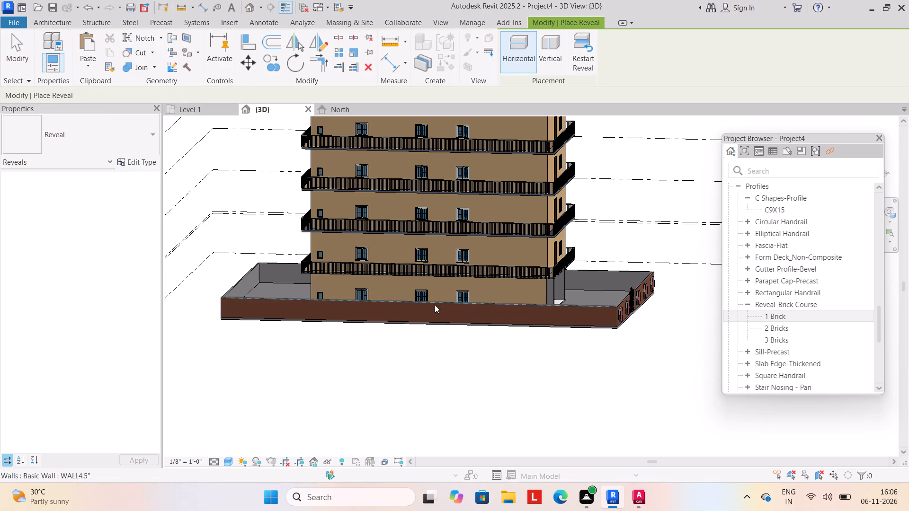
pyautogui.scroll(4, 439, 312)
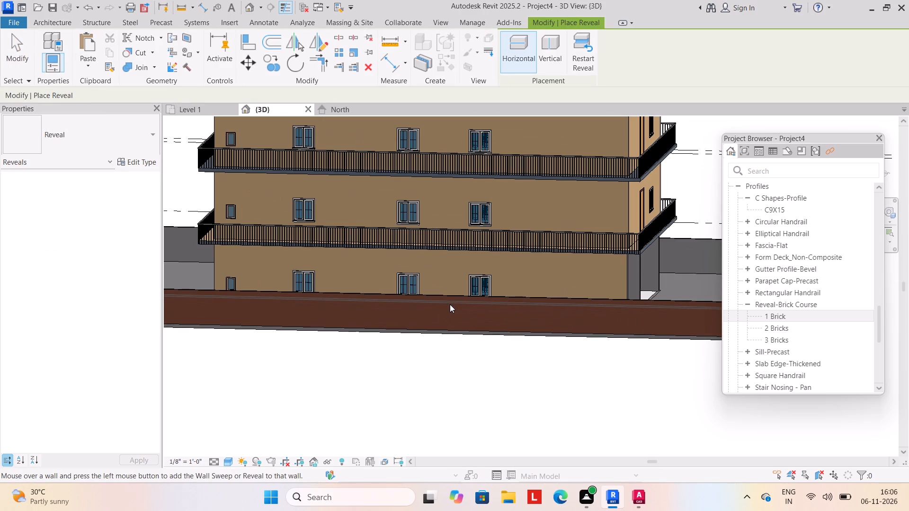
pyautogui.click(450, 306)
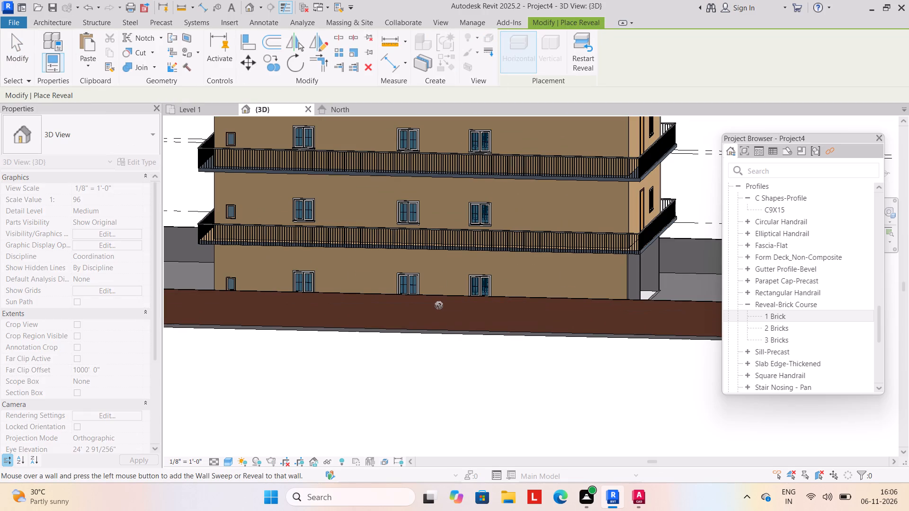
pyautogui.press('Escape')
pyautogui.scroll(-3, 396, 379)
pyautogui.moveTo(397, 380); pyautogui.dragTo(305, 375, button='middle')
pyautogui.press('Escape')
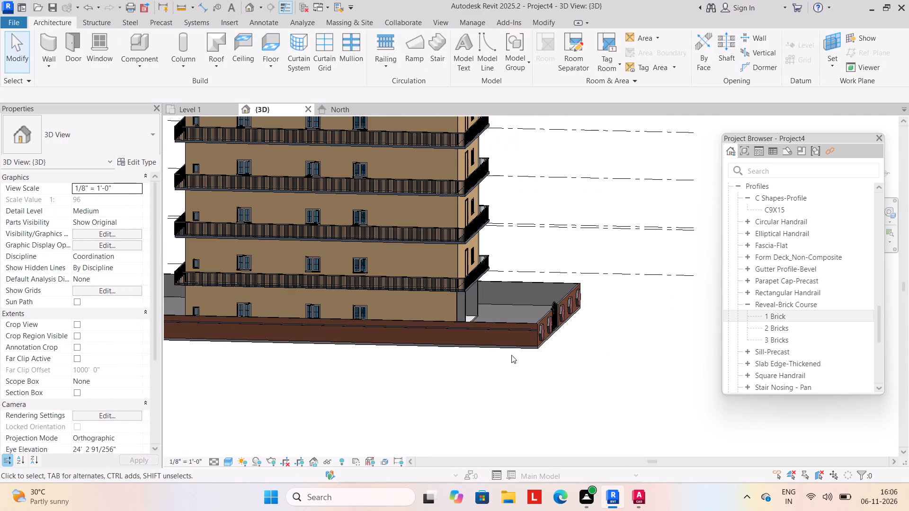
# Copy the opposite long boundary wall's reveal downward three times at 1' spacing, using multiple copy.
pyautogui.scroll(11, 521, 335)
pyautogui.click(552, 299)
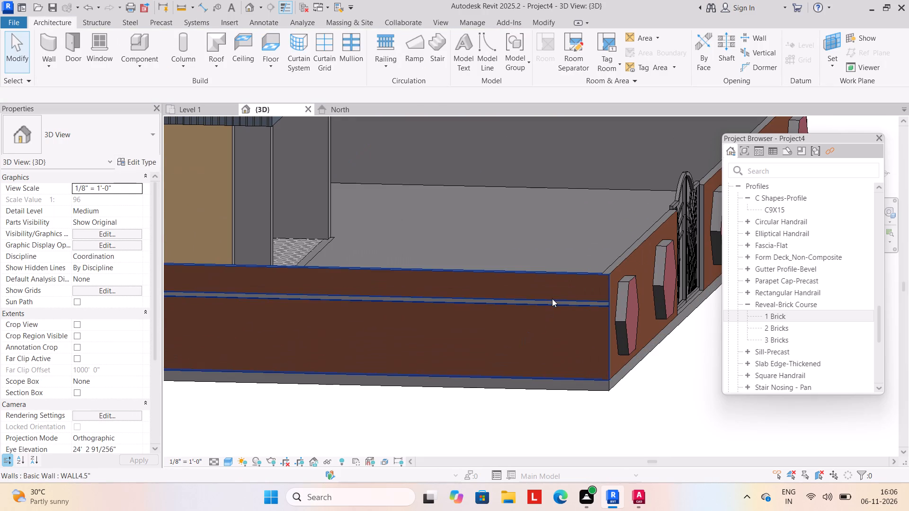
pyautogui.press('Escape')
pyautogui.scroll(10, 556, 304)
pyautogui.click(559, 303)
pyautogui.scroll(-4, 559, 306)
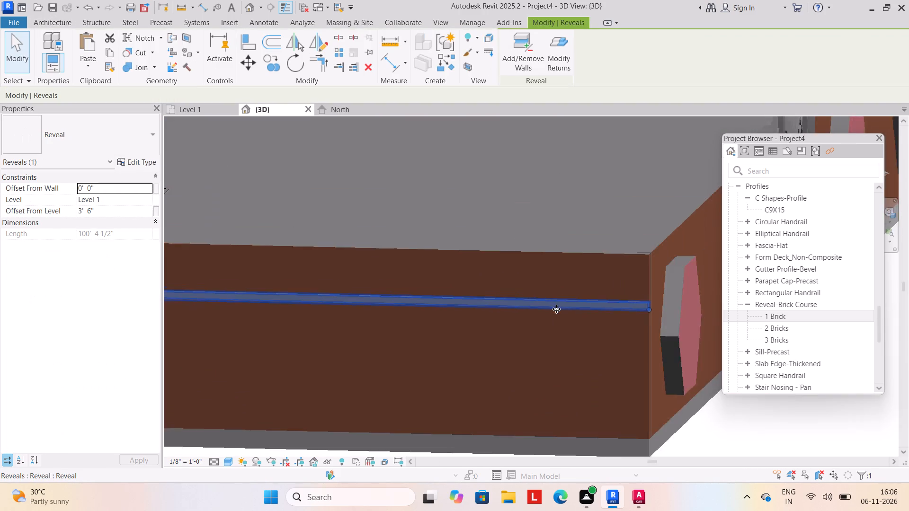
pyautogui.scroll(-9, 556, 309)
pyautogui.moveTo(536, 308); pyautogui.dragTo(526, 302, button='middle')
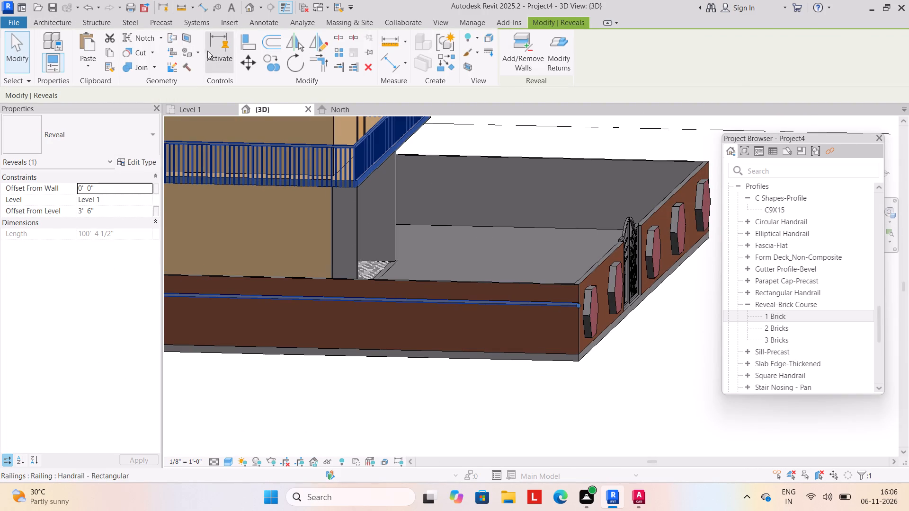
pyautogui.click(265, 57)
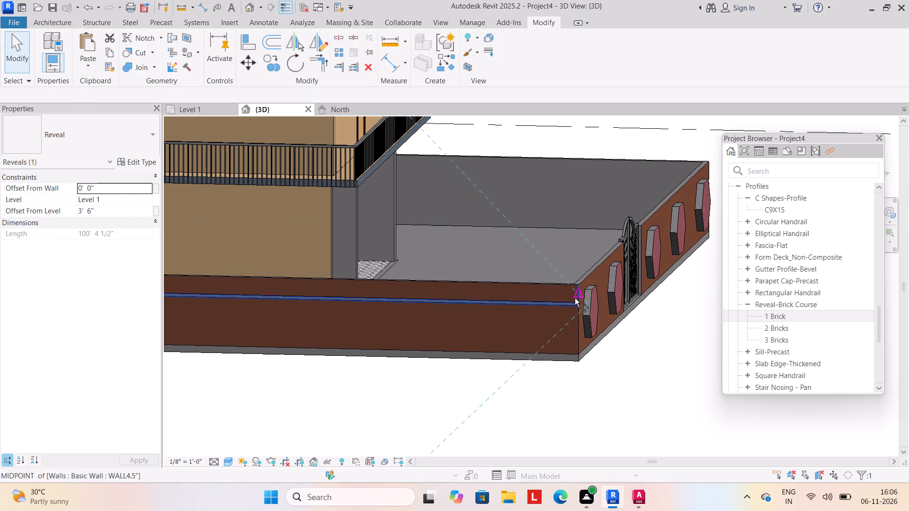
pyautogui.click(573, 301)
pyautogui.press('1')
pyautogui.press("'")
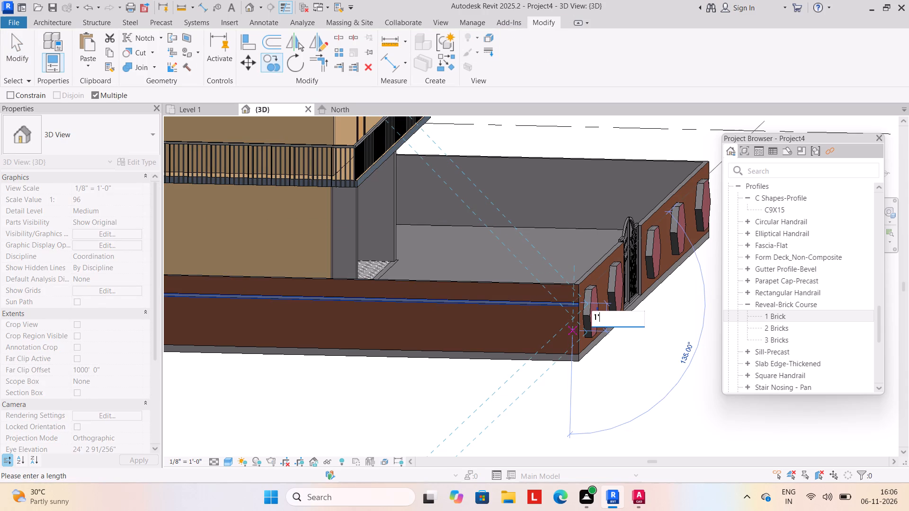
pyautogui.press('Return')
pyautogui.write("1'")
pyautogui.press('Return')
pyautogui.press('1')
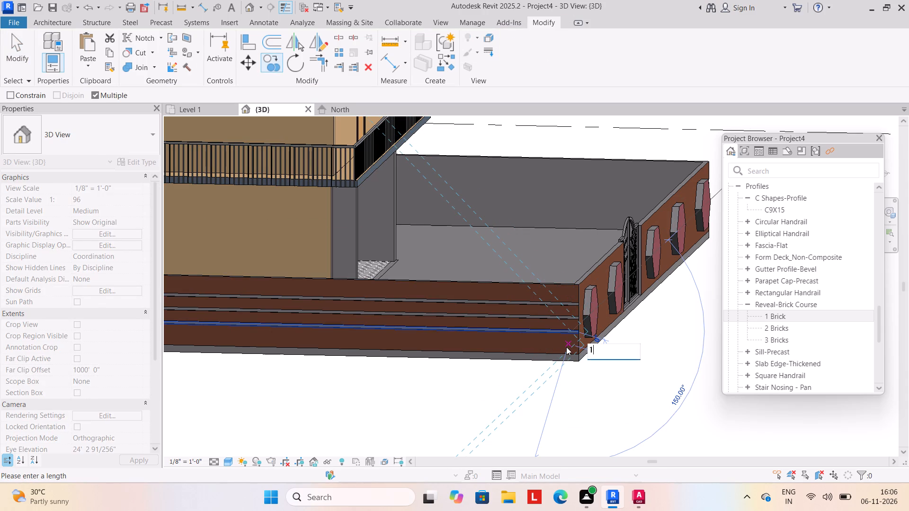
pyautogui.press("'")
pyautogui.press('Return')
pyautogui.press('Escape')
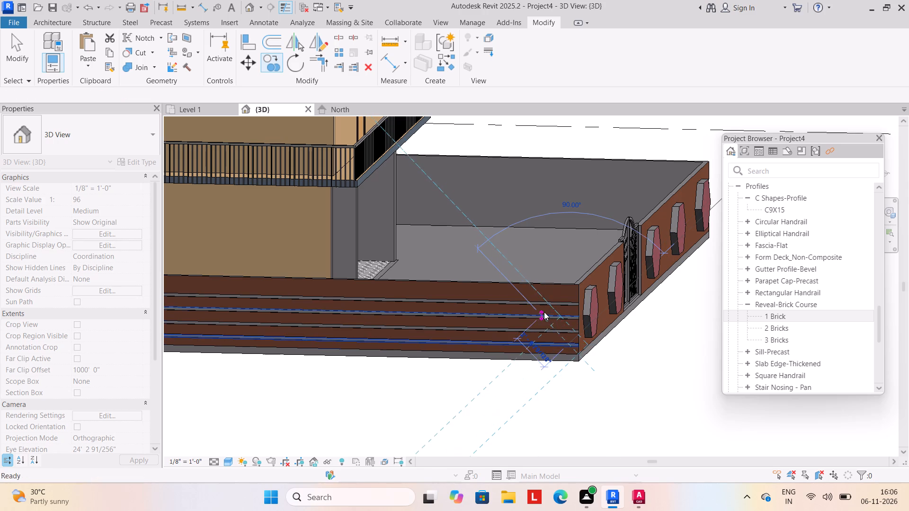
pyautogui.press('Escape')
pyautogui.scroll(-9, 499, 297)
pyautogui.press('Escape')
pyautogui.moveTo(498, 318); pyautogui.dragTo(500, 309, button='middle')
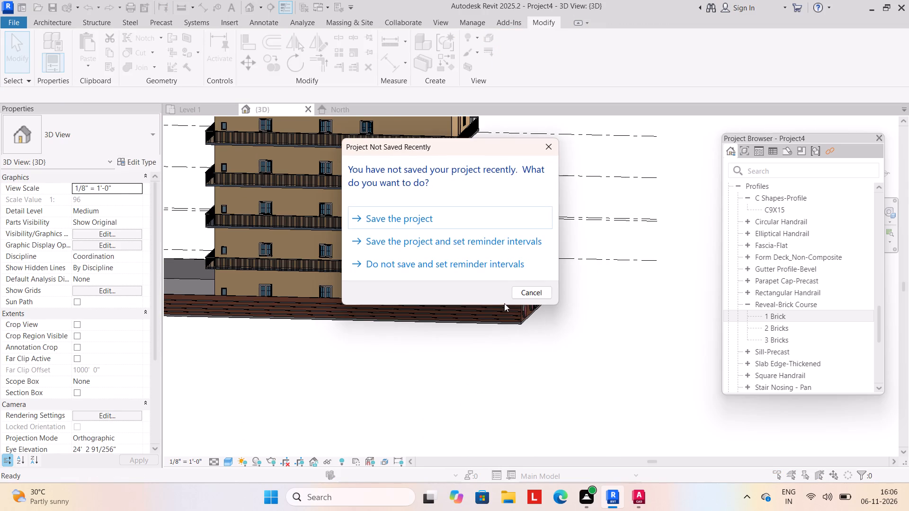
# Dismiss the save reminder and save the project to the Desktop under the name D3.dwg.
pyautogui.click(550, 144)
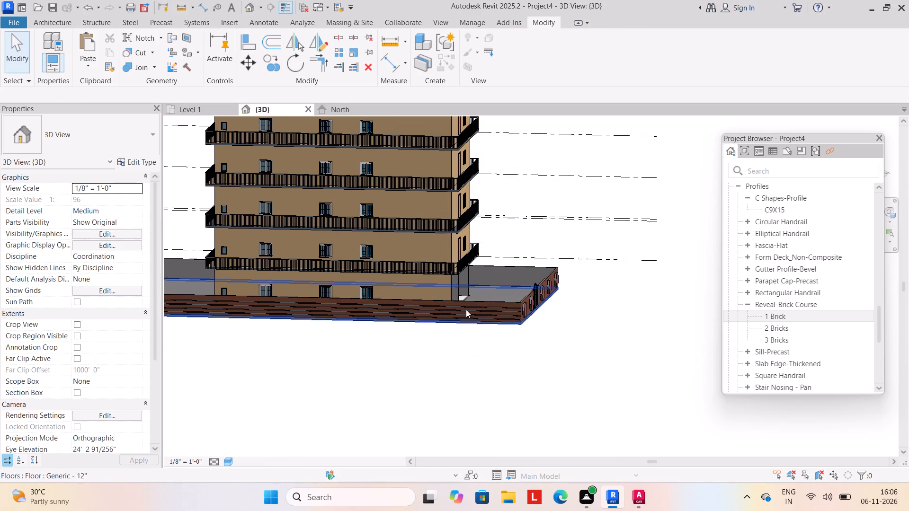
pyautogui.hotkey('ctrl', 's')
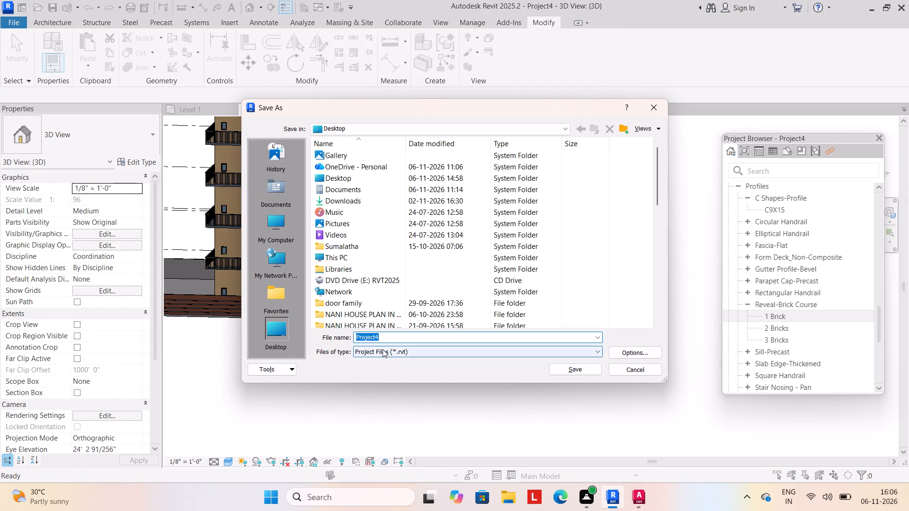
pyautogui.press('c')
pyautogui.press('BackSpace')
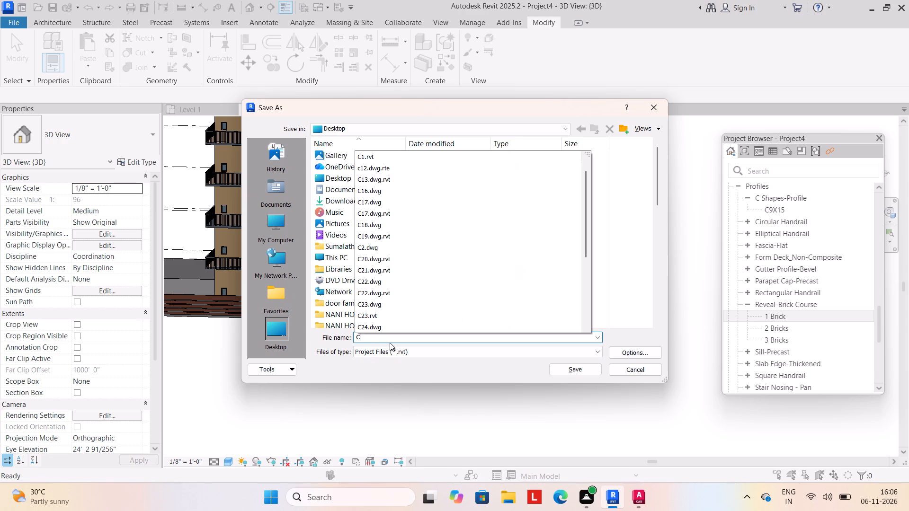
pyautogui.press('d')
pyautogui.press('4')
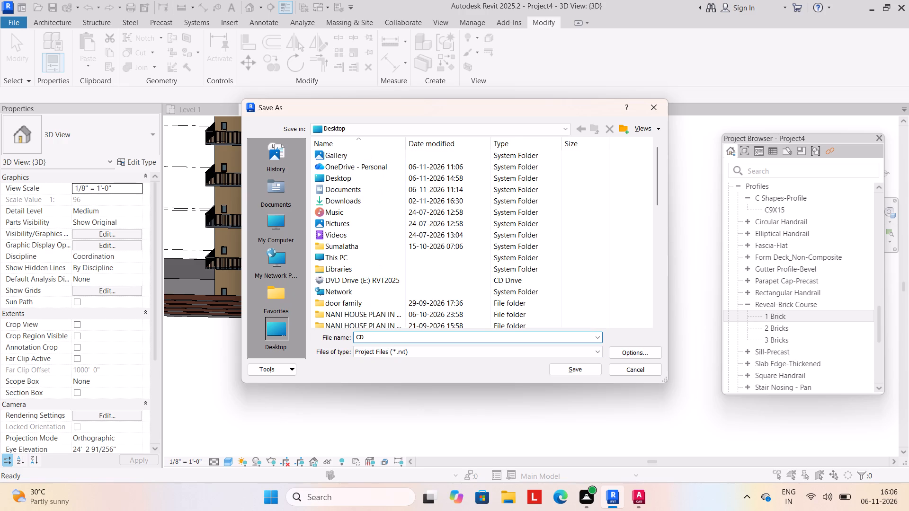
pyautogui.press('BackSpace')
pyautogui.press('BackSpace')
pyautogui.press('BackSpace')
pyautogui.write('D3')
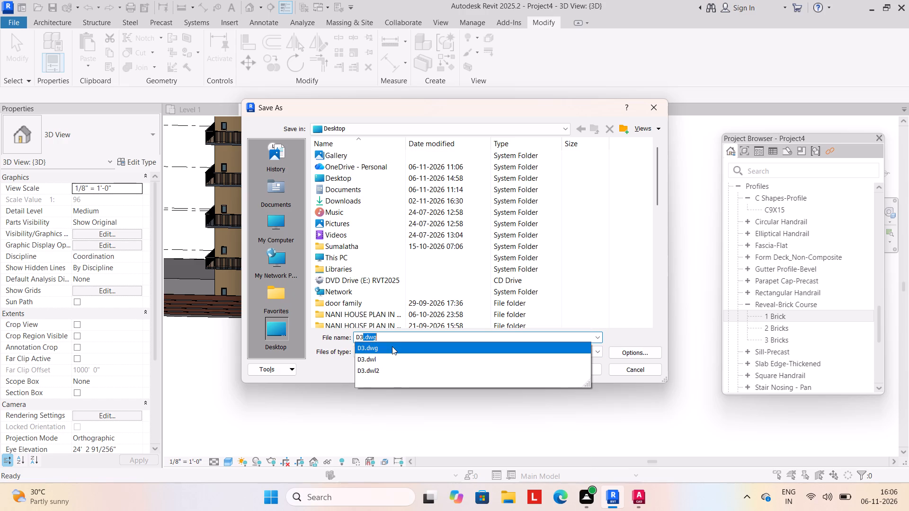
pyautogui.click(392, 346)
pyautogui.click(570, 368)
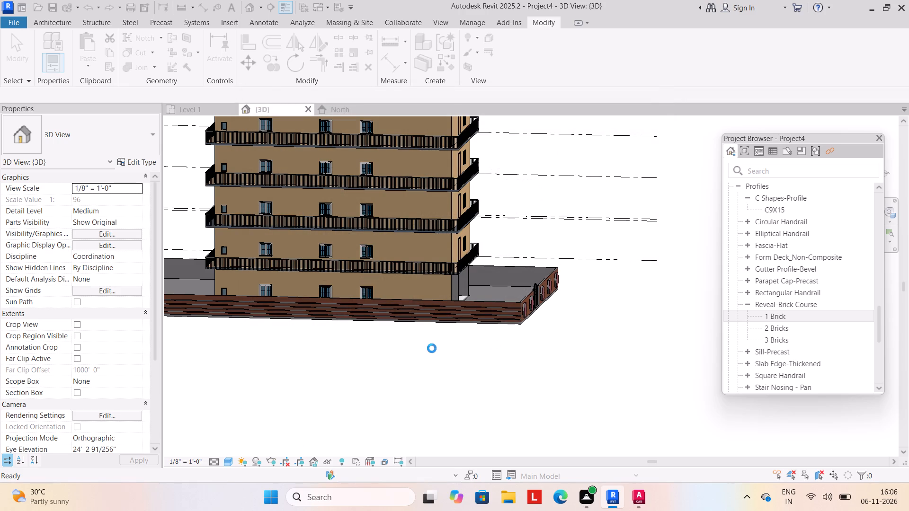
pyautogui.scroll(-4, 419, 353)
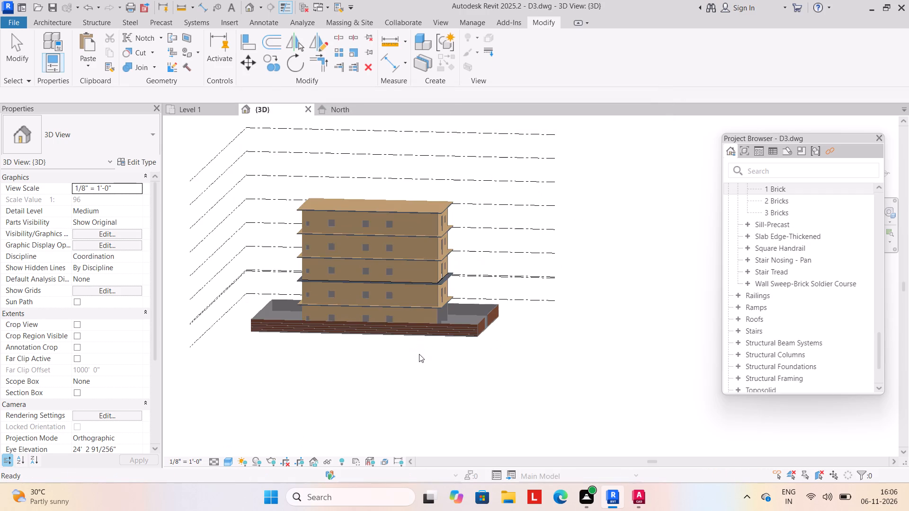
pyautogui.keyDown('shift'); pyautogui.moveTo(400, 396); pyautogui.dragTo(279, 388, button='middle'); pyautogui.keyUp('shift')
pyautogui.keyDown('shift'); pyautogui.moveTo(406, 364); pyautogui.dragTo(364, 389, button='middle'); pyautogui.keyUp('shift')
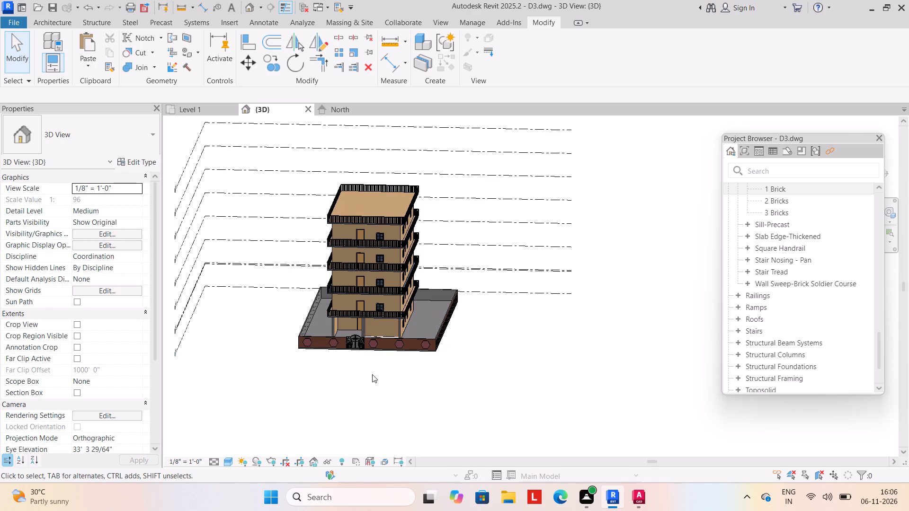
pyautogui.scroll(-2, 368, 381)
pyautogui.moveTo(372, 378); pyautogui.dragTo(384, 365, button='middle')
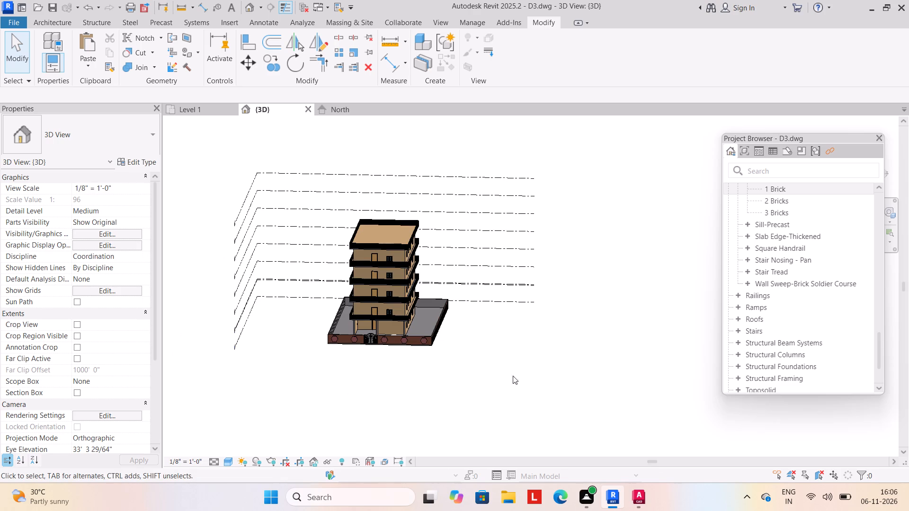
# Switch to AutoCAD and open the D1 drawing from the Desktop.
pyautogui.click(639, 489)
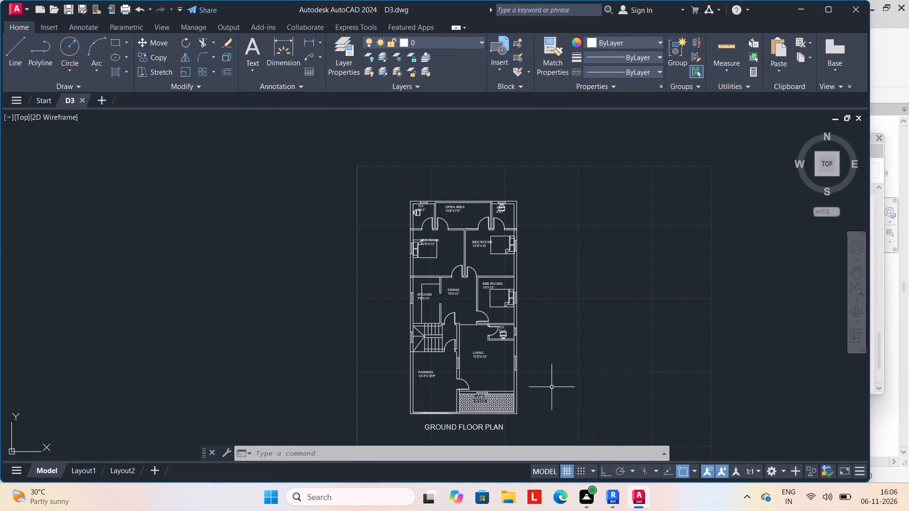
pyautogui.click(13, 8)
pyautogui.click(45, 103)
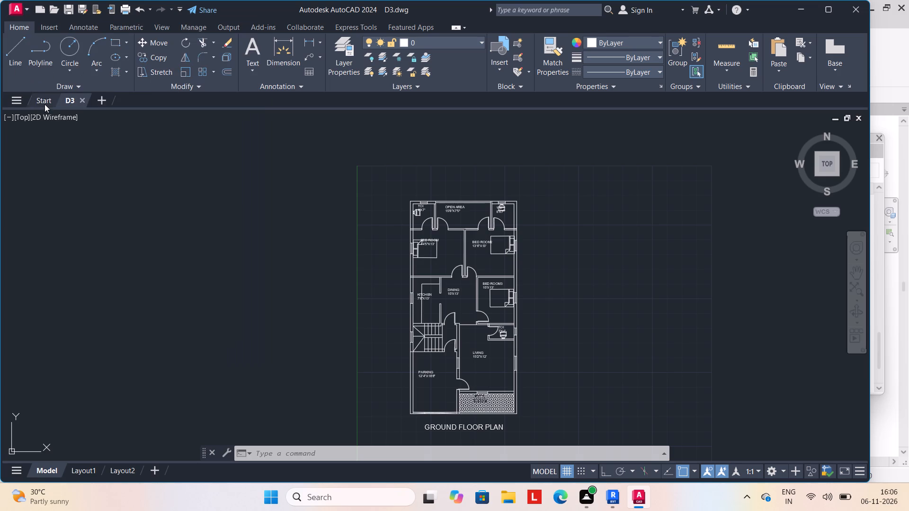
pyautogui.scroll(-4, 440, 238)
pyautogui.click(386, 207)
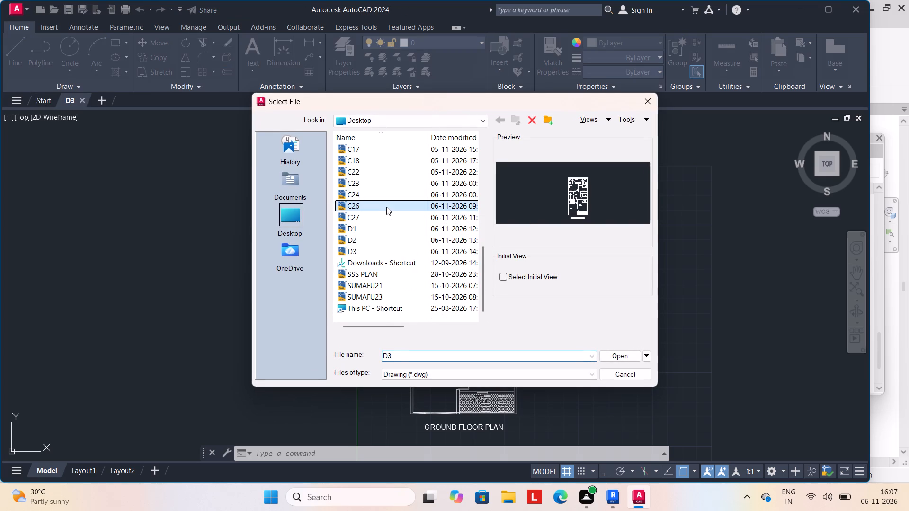
pyautogui.click(369, 219)
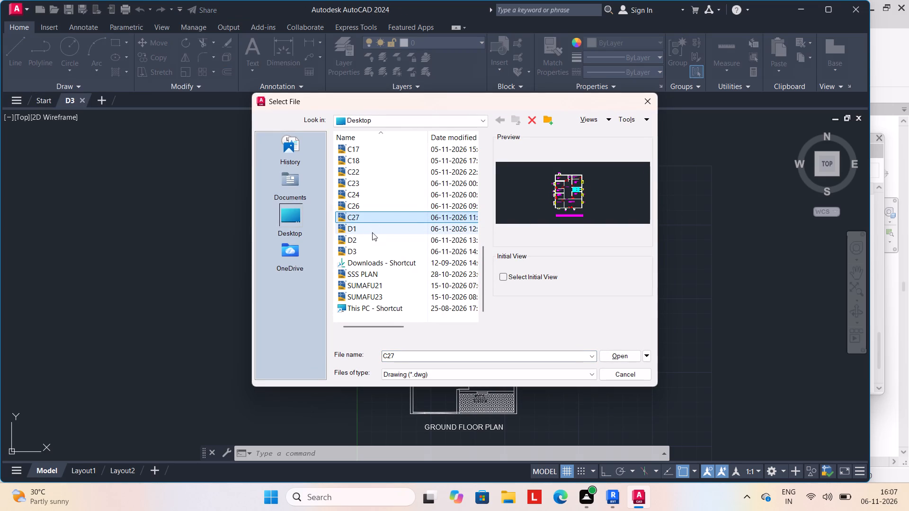
pyautogui.click(372, 233)
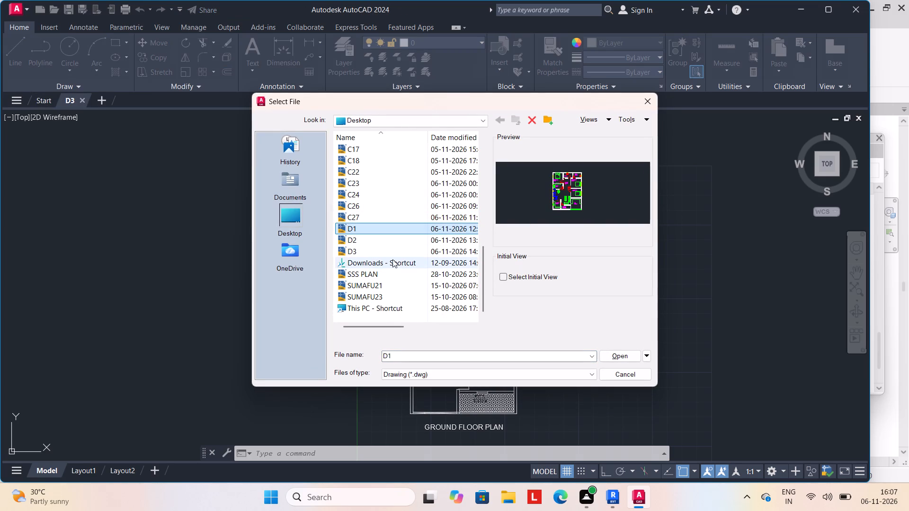
pyautogui.click(616, 359)
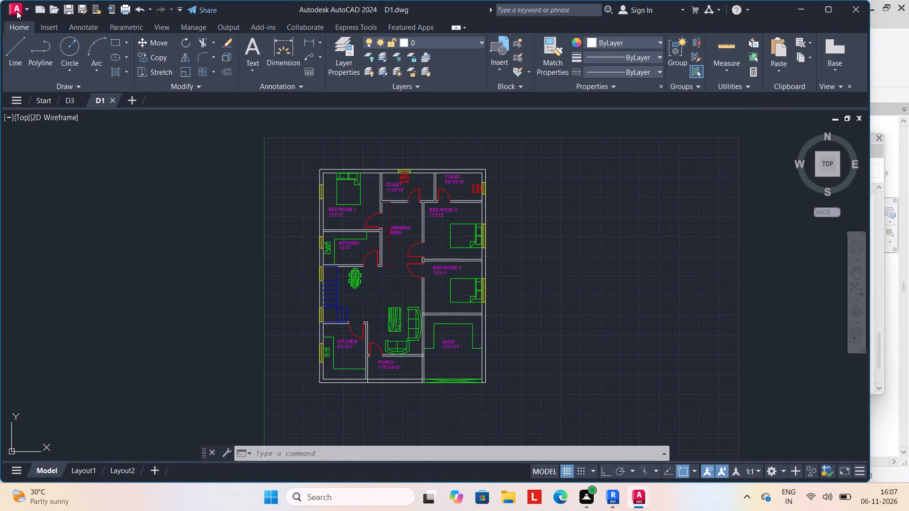
# Save a copy of the D1 drawing on the Desktop as D4, in AutoCAD 2018 Drawing format.
pyautogui.click(18, 11)
pyautogui.click(45, 152)
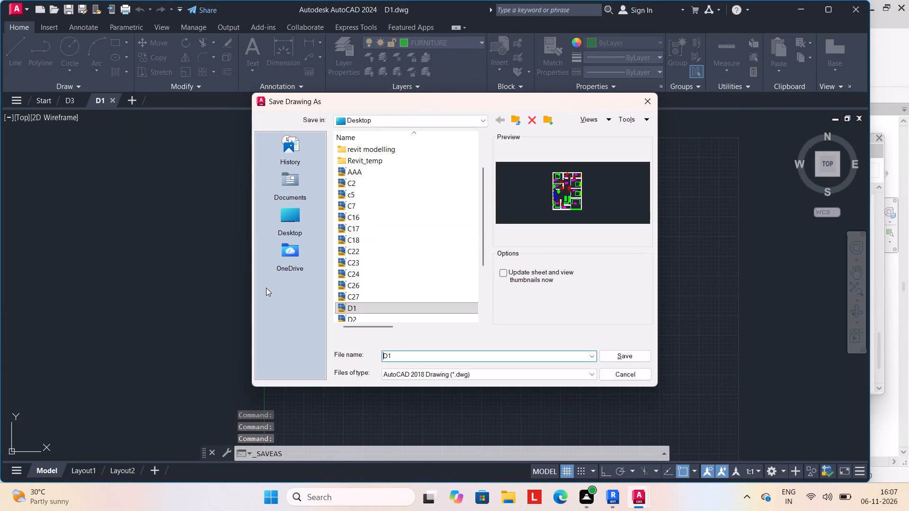
pyautogui.click(402, 352)
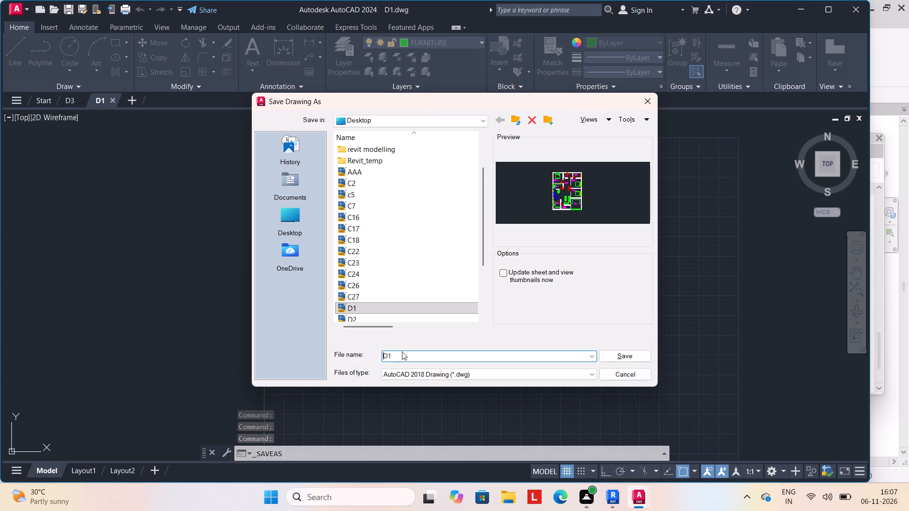
pyautogui.click(402, 352)
pyautogui.click(407, 355)
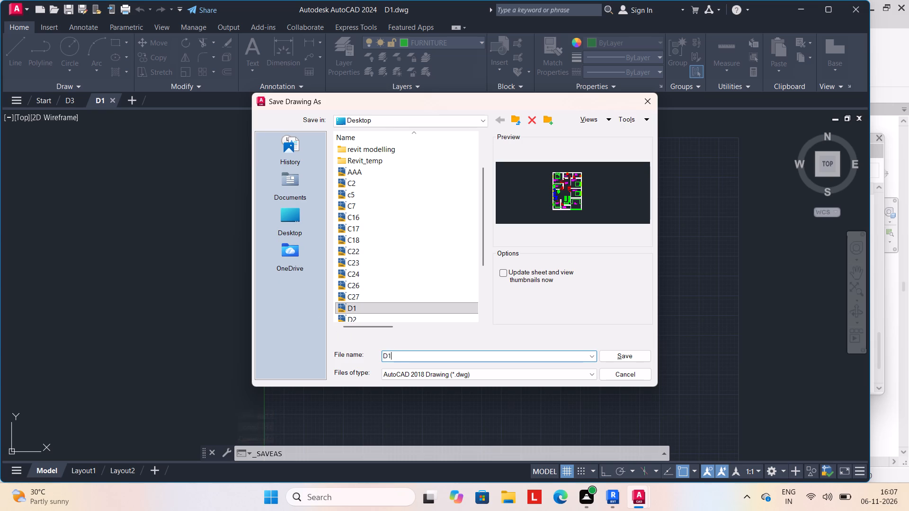
pyautogui.press('BackSpace')
pyautogui.press('BackSpace')
pyautogui.press('BackSpace')
pyautogui.press('BackSpace')
pyautogui.press('BackSpace')
pyautogui.press('BackSpace')
pyautogui.press('BackSpace')
pyautogui.write('D4')
pyautogui.click(634, 356)
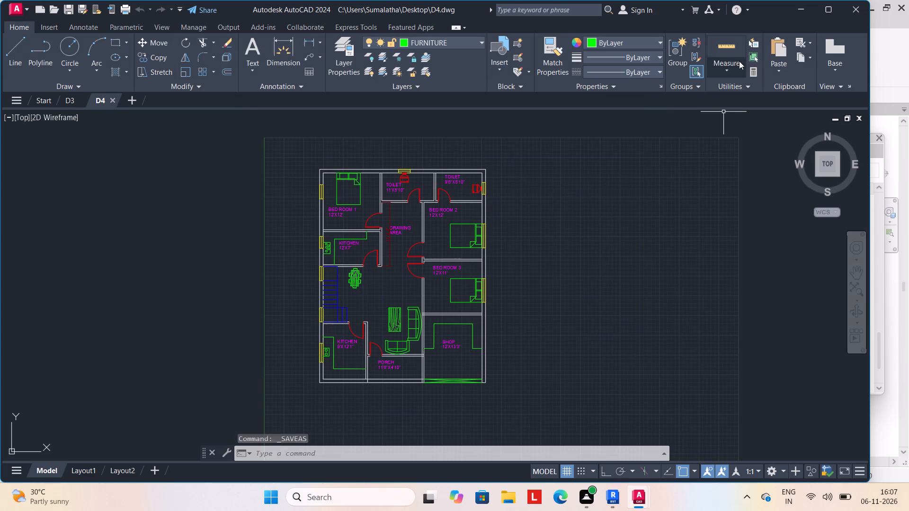
# Switch back to Revit and start a sketched Grassland - 16" toposolid on the Level 1 floor plan.
pyautogui.click(795, 10)
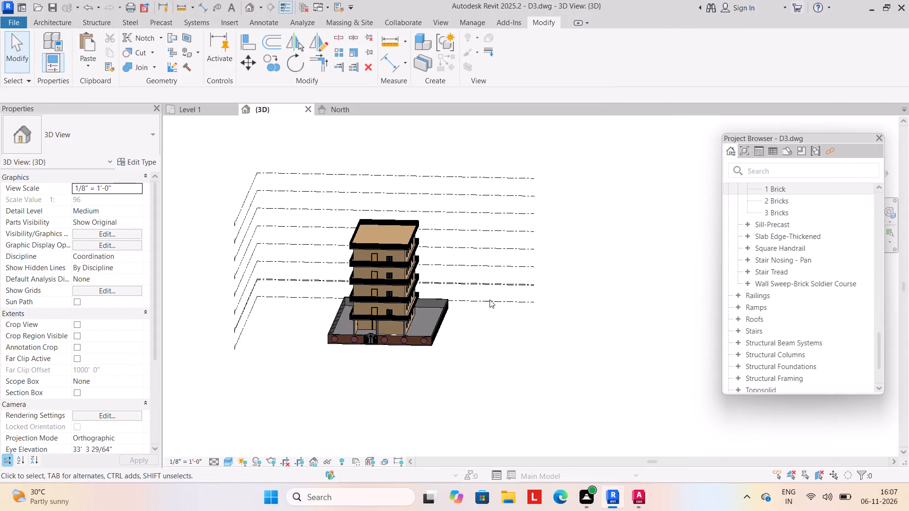
pyautogui.moveTo(489, 300); pyautogui.dragTo(489, 269, button='middle')
pyautogui.scroll(-1, 477, 292)
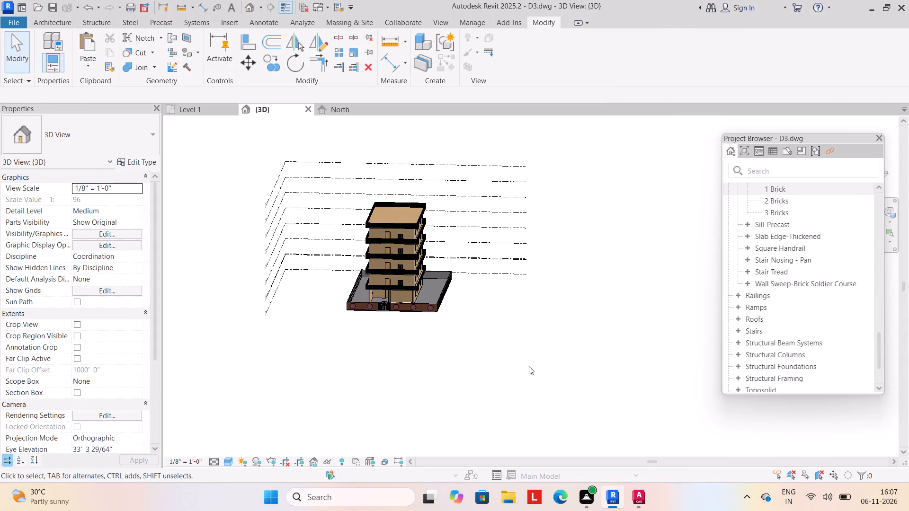
pyautogui.keyDown('shift'); pyautogui.moveTo(529, 366); pyautogui.dragTo(529, 354, button='middle'); pyautogui.keyUp('shift')
pyautogui.keyDown('shift'); pyautogui.moveTo(426, 355); pyautogui.dragTo(428, 347, button='middle'); pyautogui.keyUp('shift')
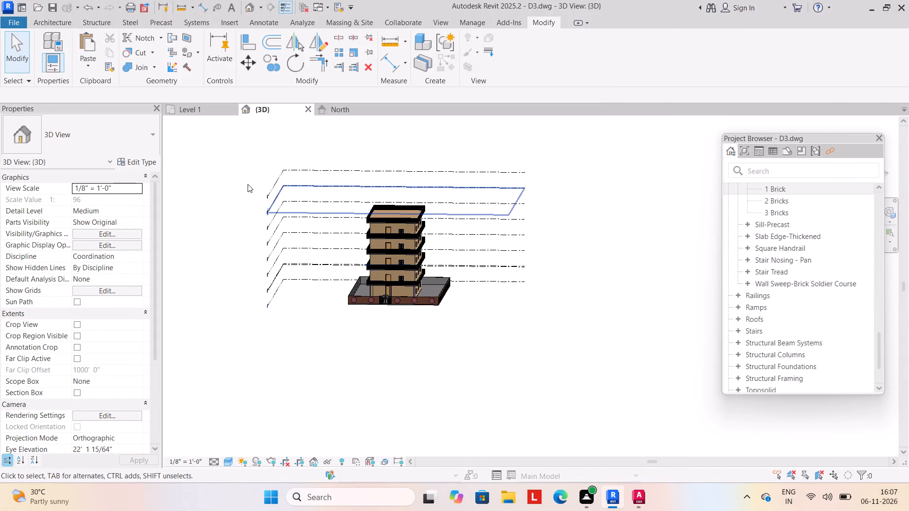
pyautogui.click(196, 107)
pyautogui.scroll(-9, 338, 308)
pyautogui.moveTo(339, 320); pyautogui.dragTo(343, 314, button='middle')
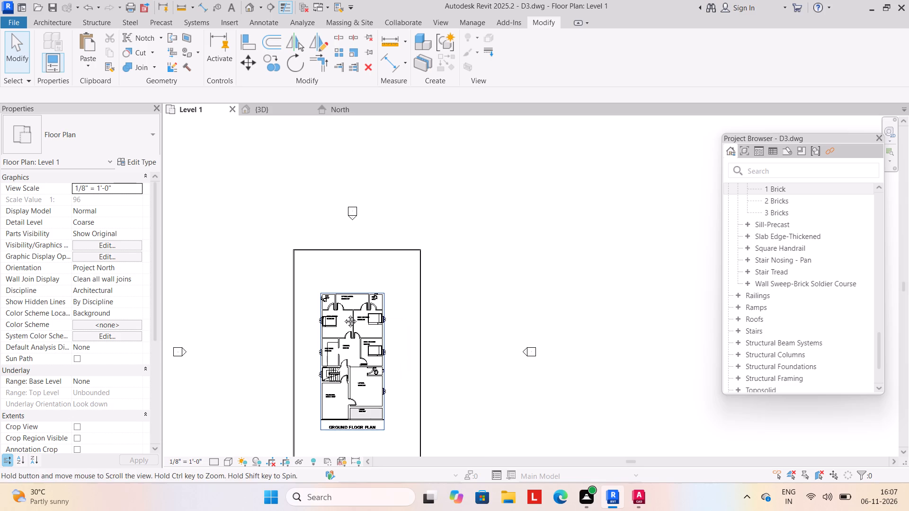
pyautogui.moveTo(343, 314); pyautogui.dragTo(359, 291, button='middle')
pyautogui.click(356, 21)
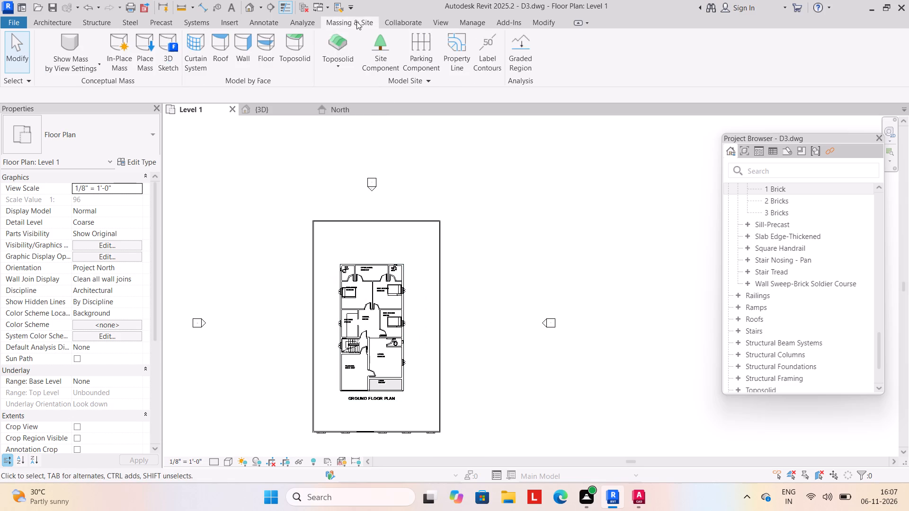
pyautogui.click(336, 64)
pyautogui.click(345, 82)
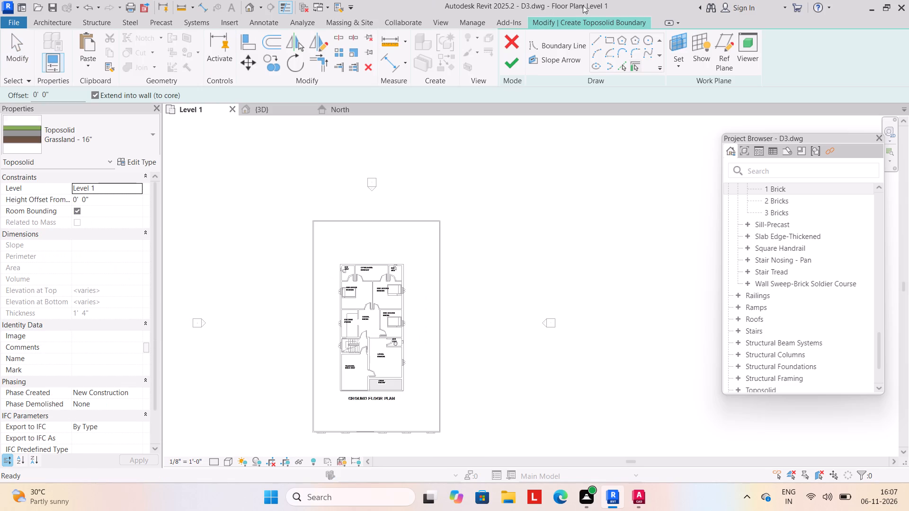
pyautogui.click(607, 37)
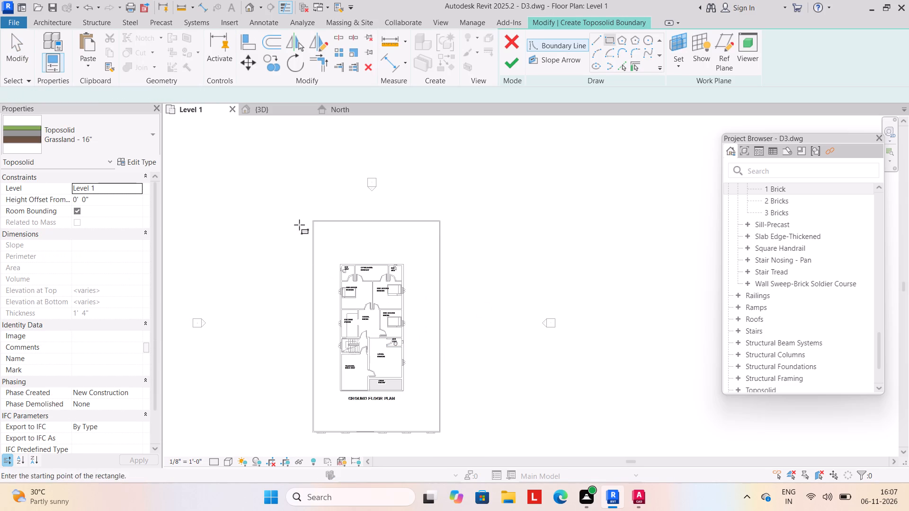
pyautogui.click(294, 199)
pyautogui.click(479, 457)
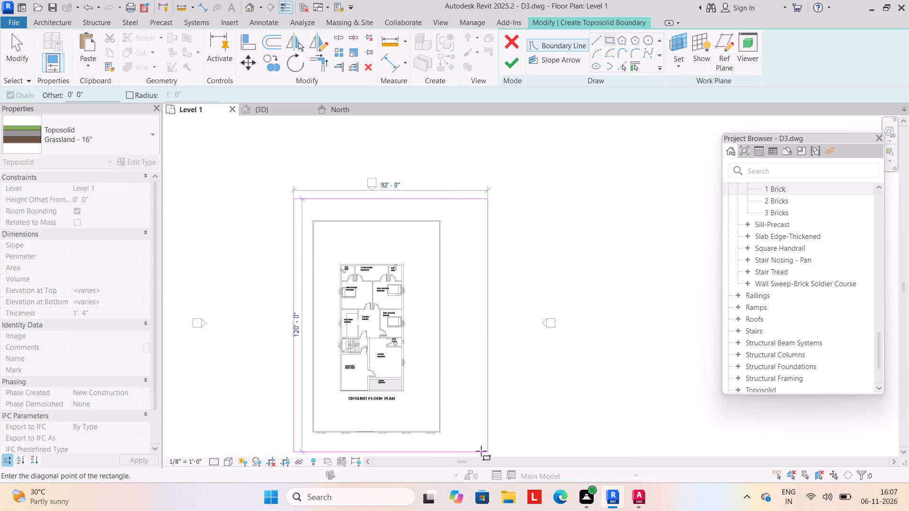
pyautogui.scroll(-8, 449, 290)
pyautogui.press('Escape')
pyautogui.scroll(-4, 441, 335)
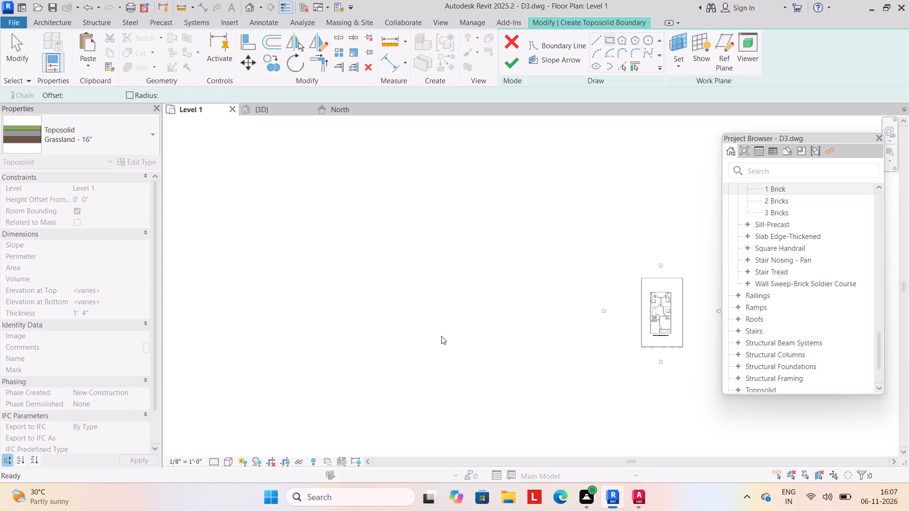
# Sketch a rectangular toposolid boundary about 80' by 120' around the outside of the boundary wall and finish the sketch.
pyautogui.moveTo(515, 335); pyautogui.dragTo(500, 334, button='middle')
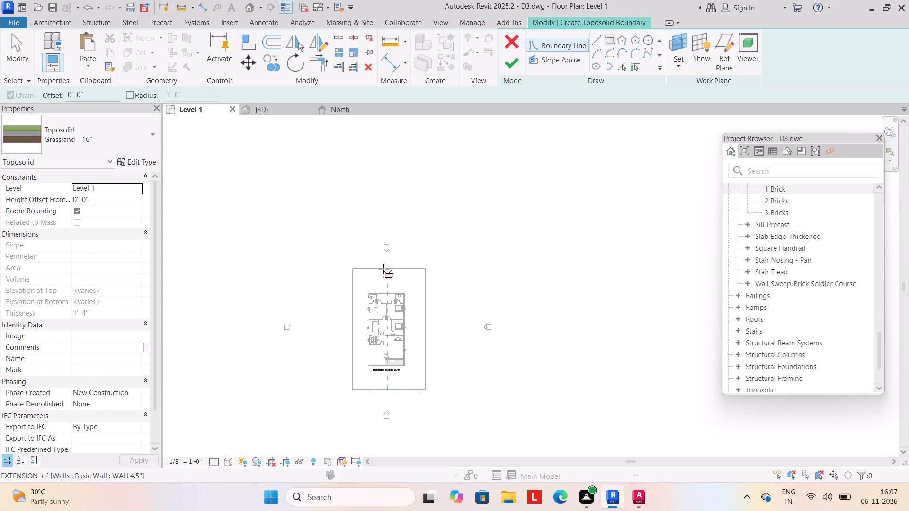
pyautogui.scroll(3, 342, 405)
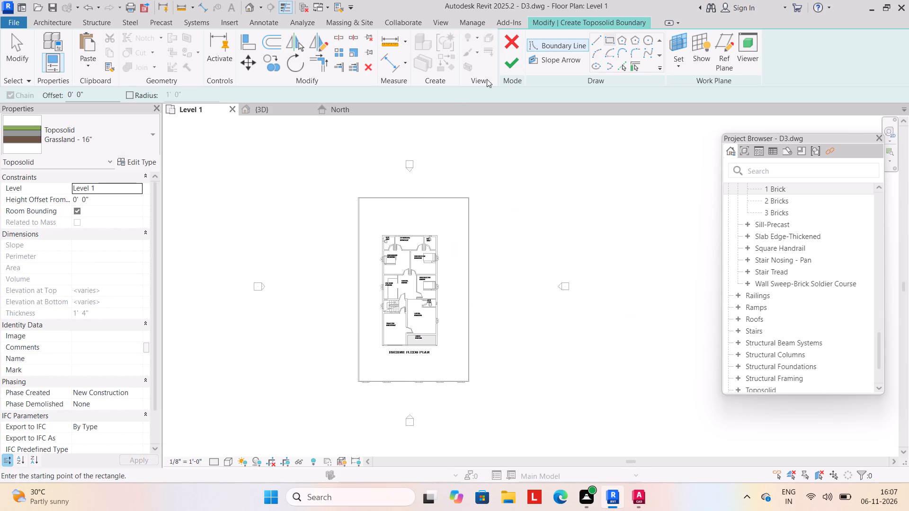
pyautogui.click(613, 40)
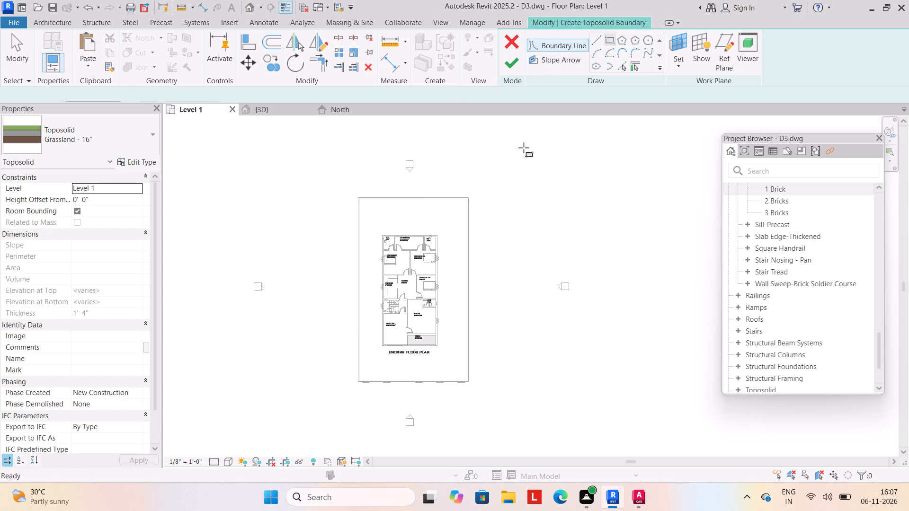
pyautogui.moveTo(340, 182); pyautogui.dragTo(345, 184)
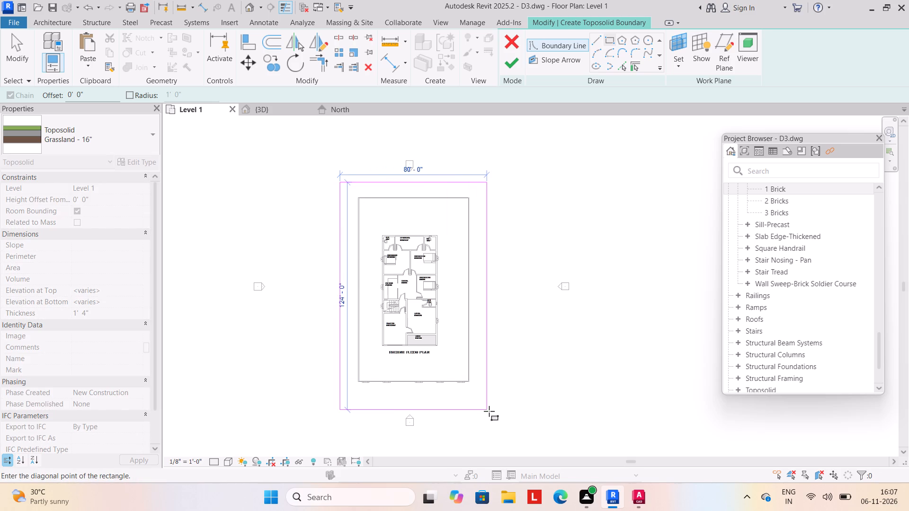
pyautogui.click(489, 404)
pyautogui.click(509, 62)
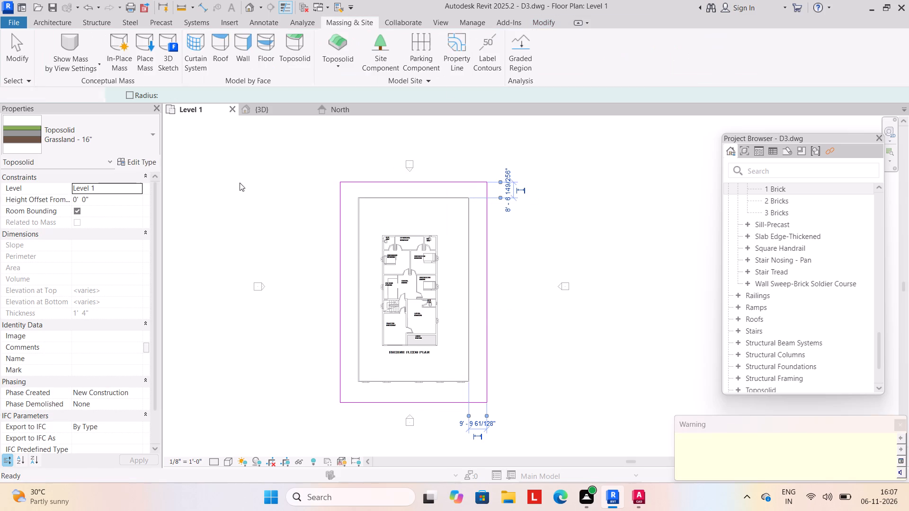
# Set the new toposolid's height offset from Level 1 to -6" and deselect it.
pyautogui.click(109, 202)
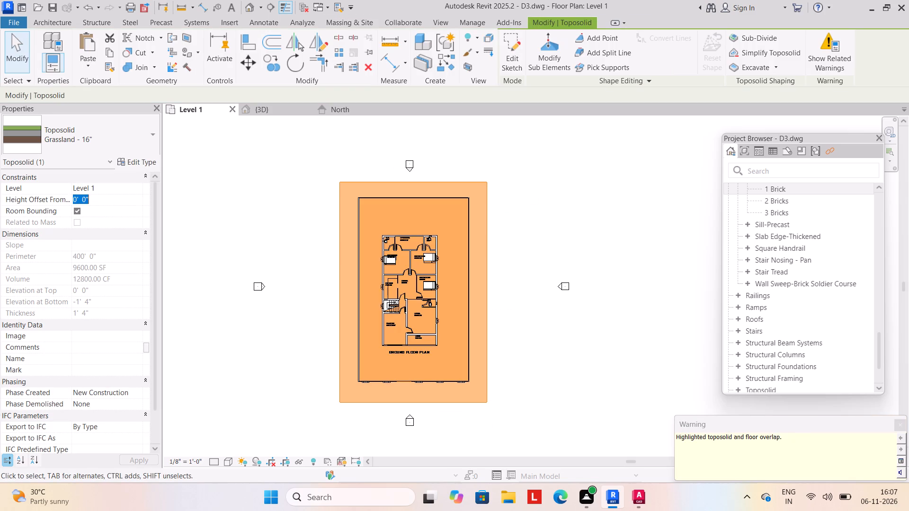
pyautogui.press('-')
pyautogui.write('6"')
pyautogui.press('Return')
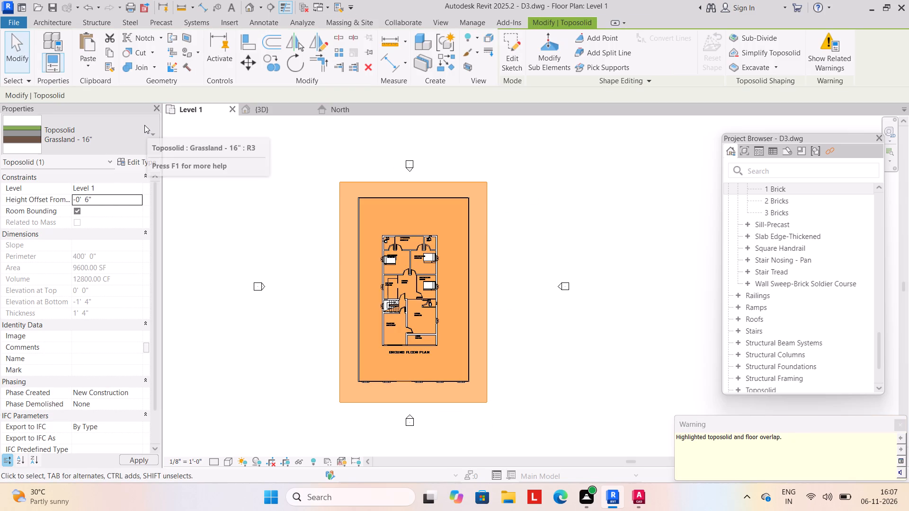
pyautogui.moveTo(264, 277); pyautogui.dragTo(271, 271)
# Switch to the 3D view to inspect the toposolid around the building and boundary wall.
pyautogui.click(272, 108)
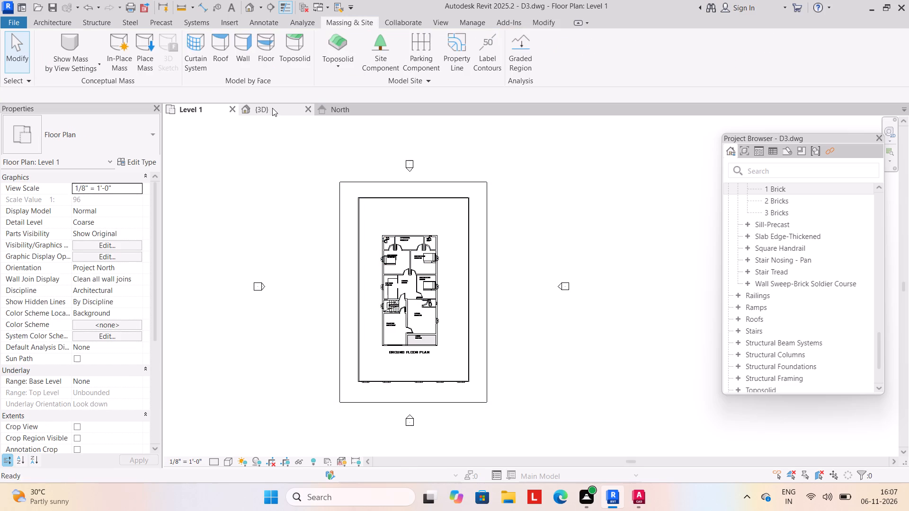
pyautogui.keyDown('shift'); pyautogui.moveTo(447, 365); pyautogui.dragTo(462, 342, button='middle'); pyautogui.keyUp('shift')
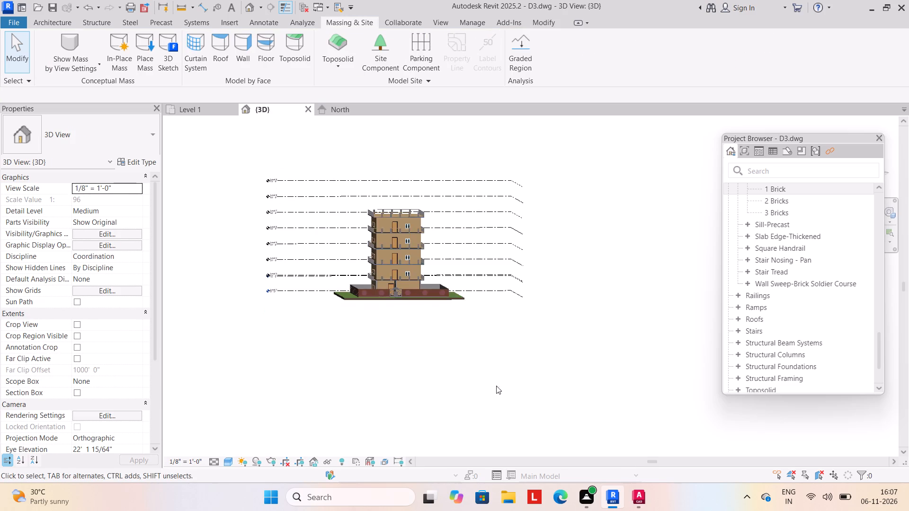